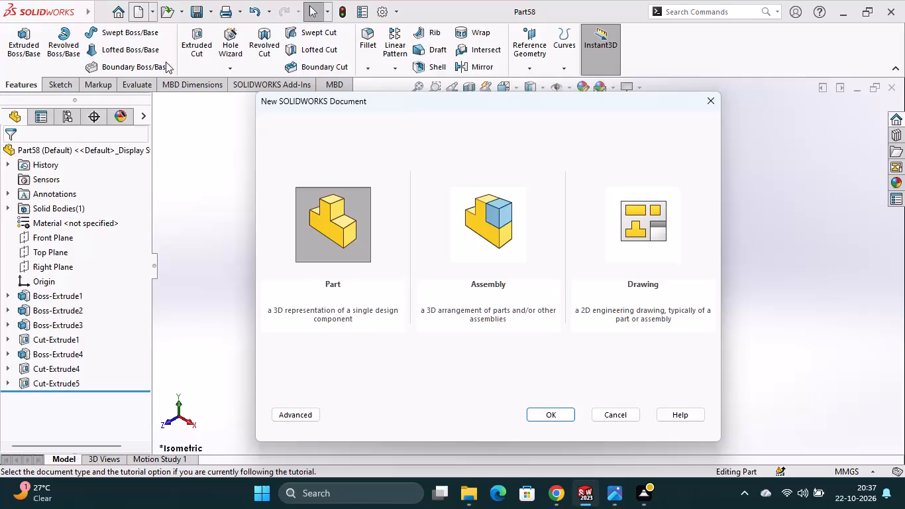
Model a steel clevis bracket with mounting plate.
Create a new part document and start a sketch on the Front Plane.
left_click(552, 410)
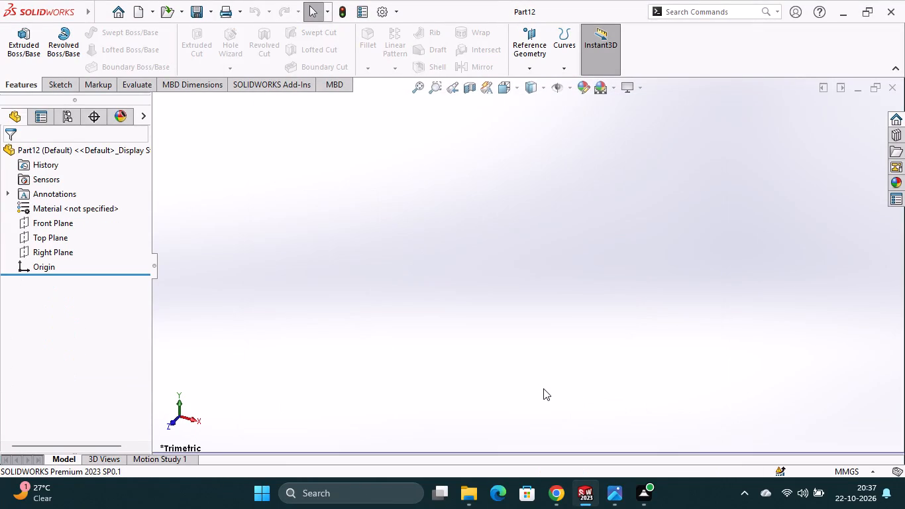
left_click(65, 224)
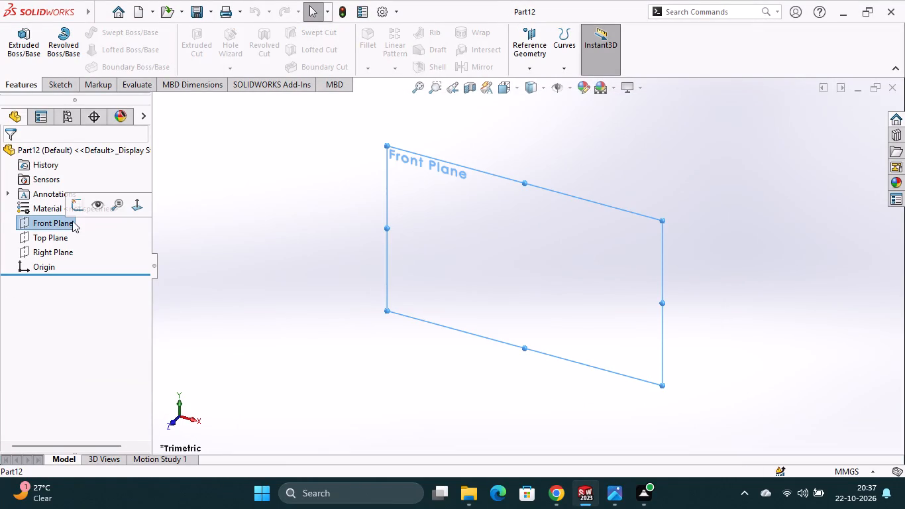
left_click(76, 211)
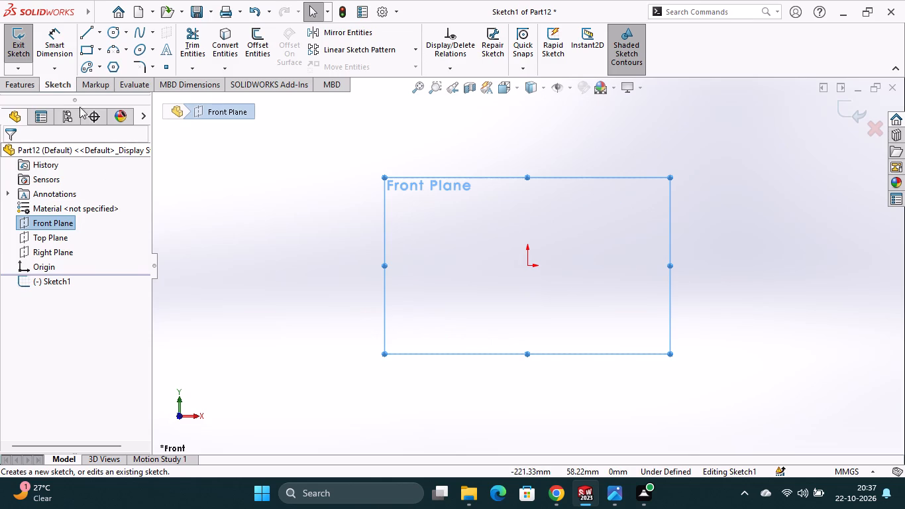
Sketch a corner rectangle of about 128 by 98 mm, starting at the origin and extending up and to the right.
left_click(99, 48)
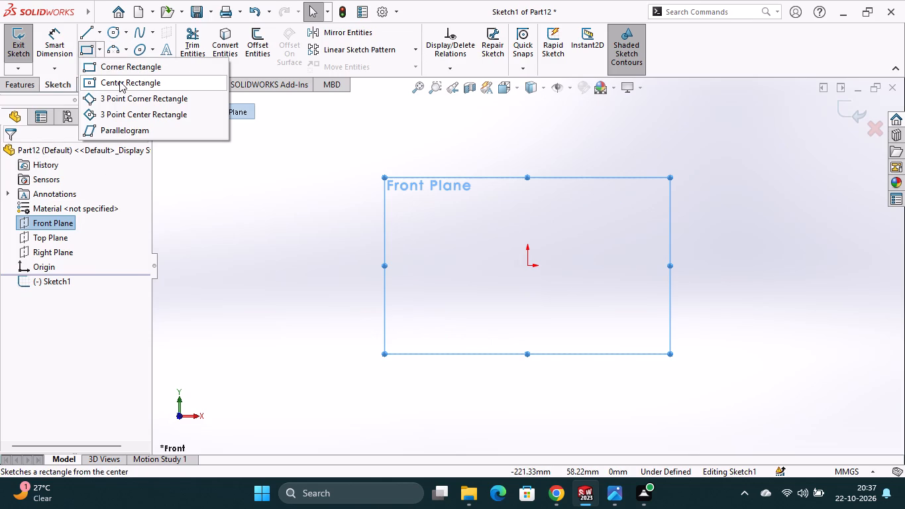
left_click(129, 69)
left_click(527, 263)
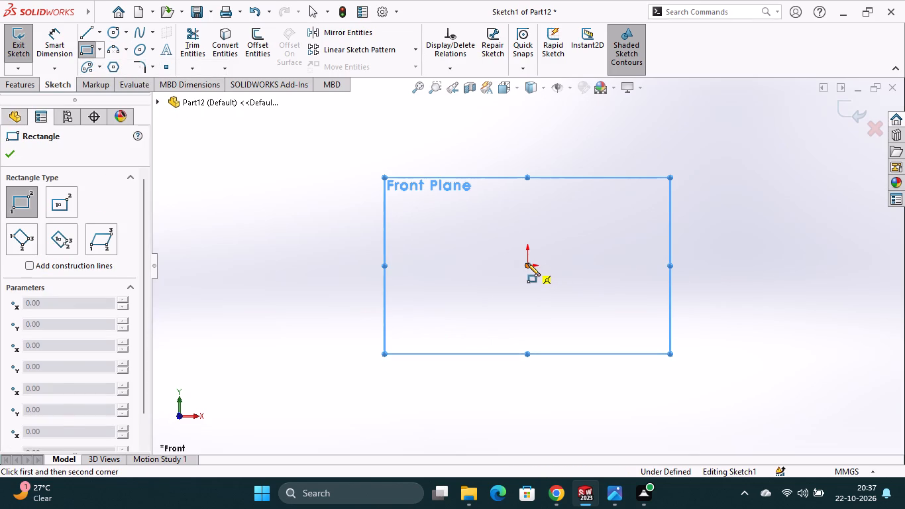
left_click(732, 109)
scroll(699, 223, "up", 3)
scroll(612, 164, "down", 3)
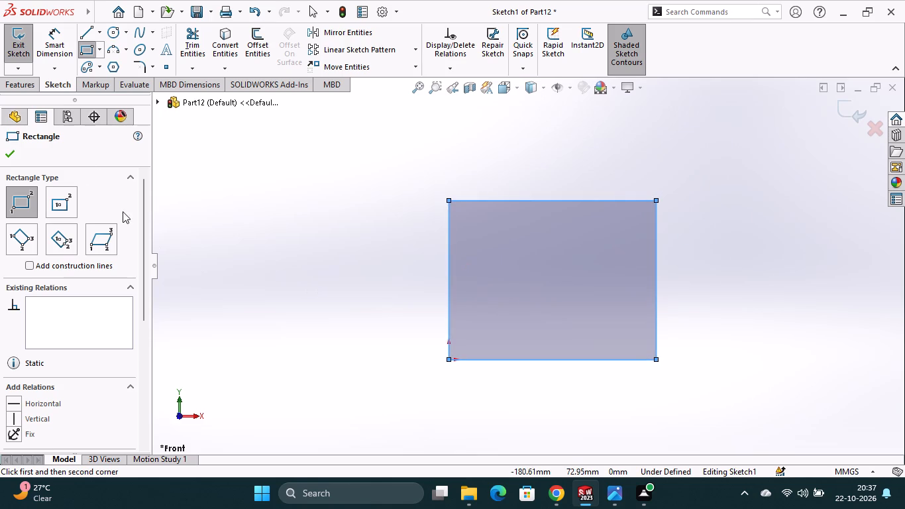
Dimension the rectangle to 92 mm wide and 80 mm high.
left_click(46, 42)
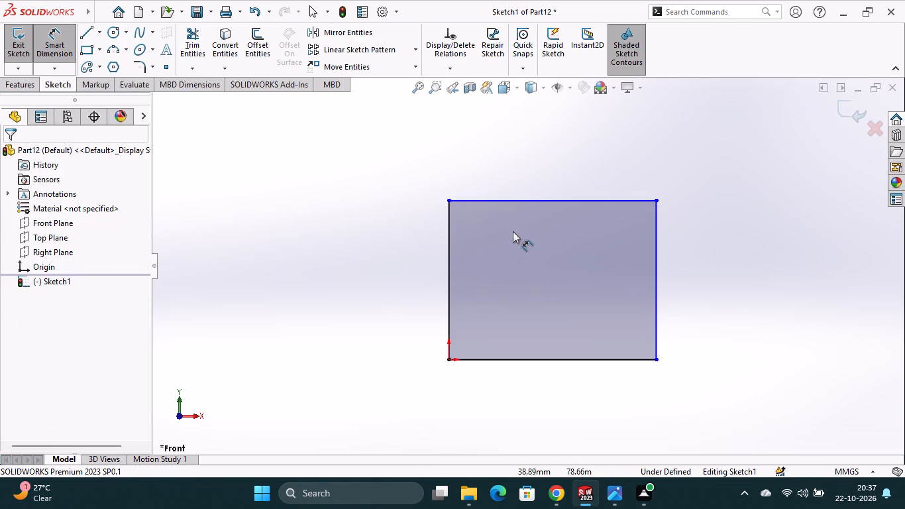
left_click(535, 201)
left_click(541, 182)
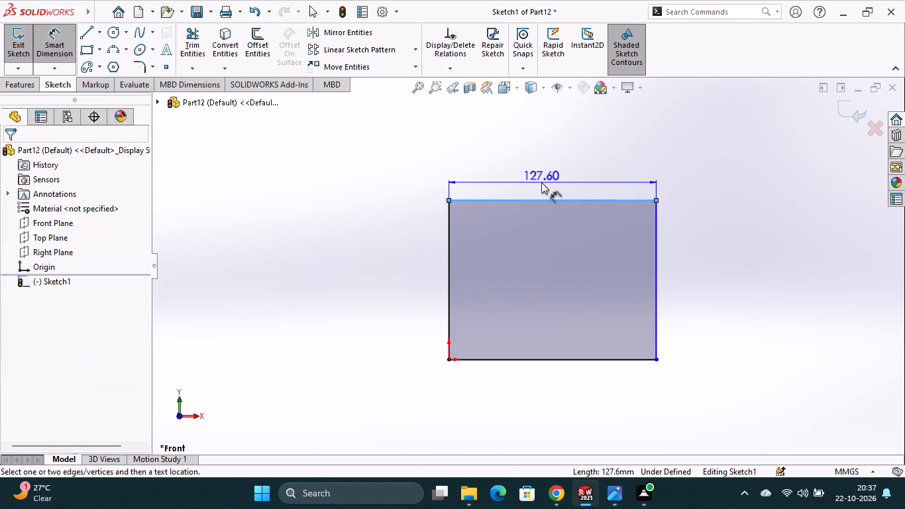
key("9")
key("2")
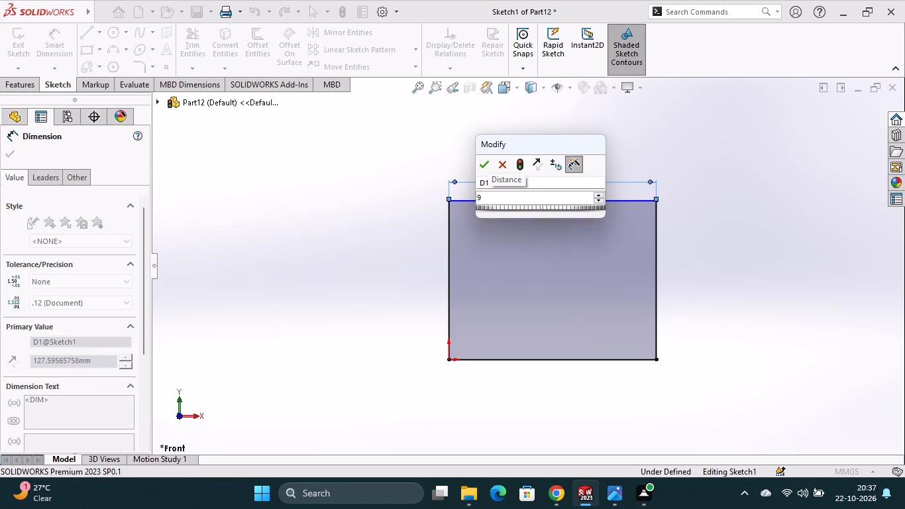
key("Return")
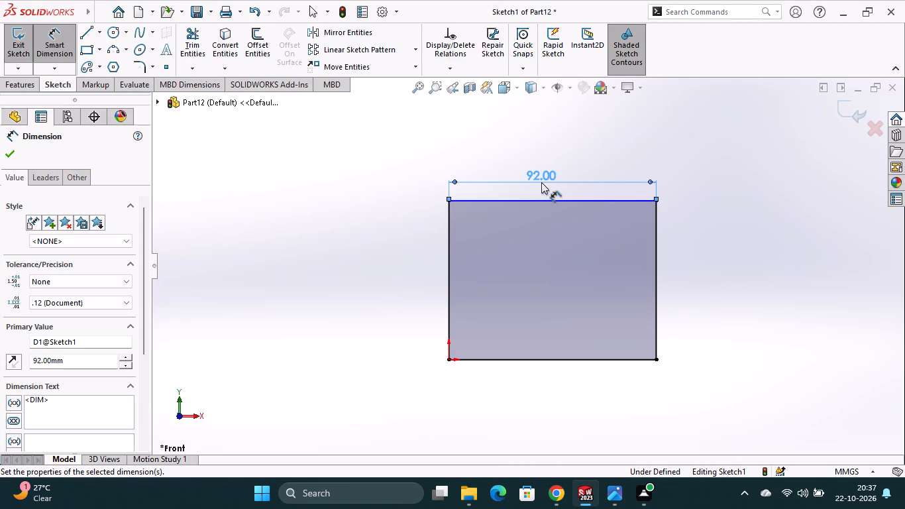
left_click(658, 276)
left_click(684, 266)
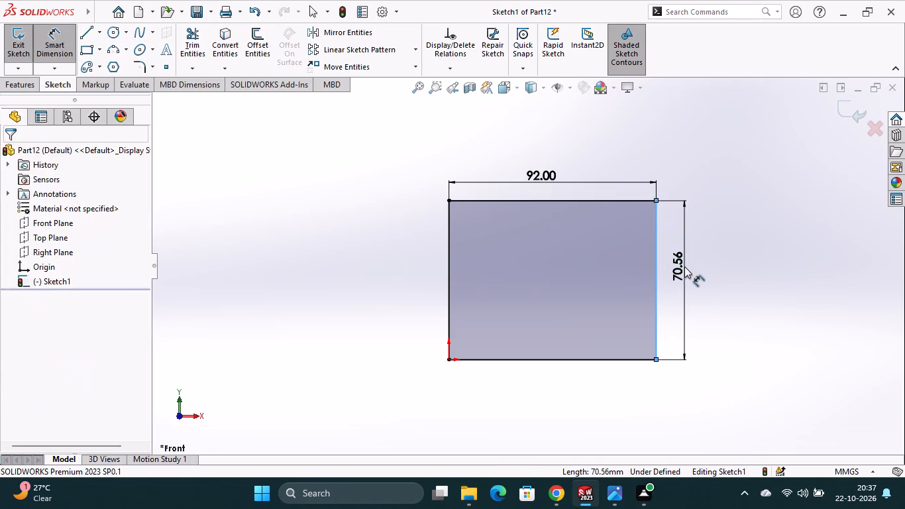
type("80")
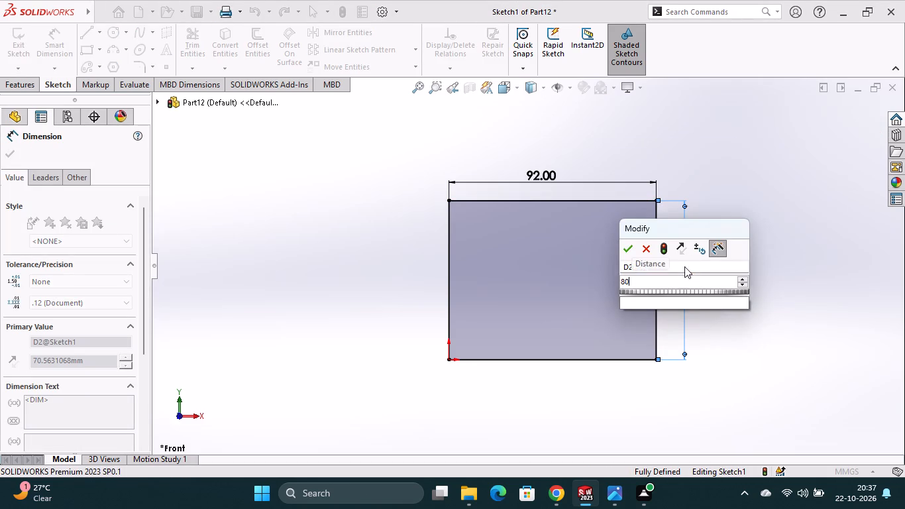
key("Return")
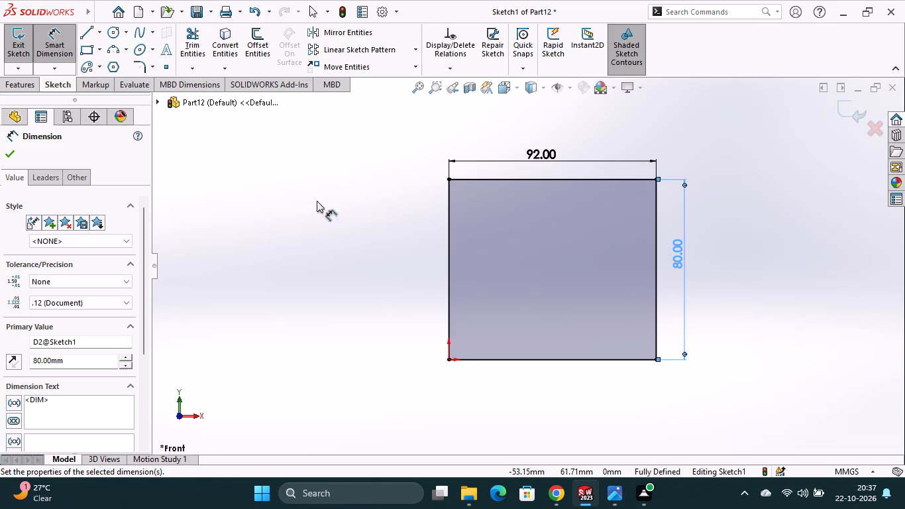
Sketch two circles level with each other inside the rectangle's upper corners, the right one with a radius of about 8.5 mm.
left_click(113, 35)
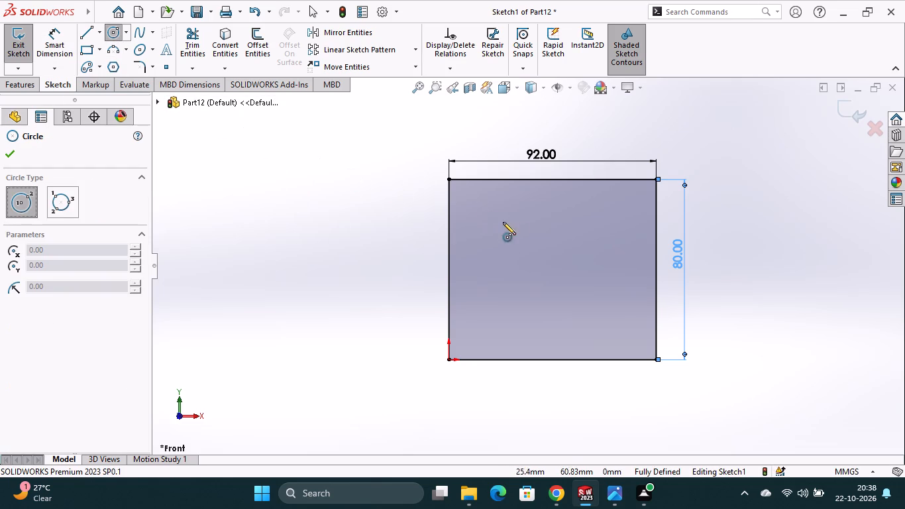
left_click(470, 211)
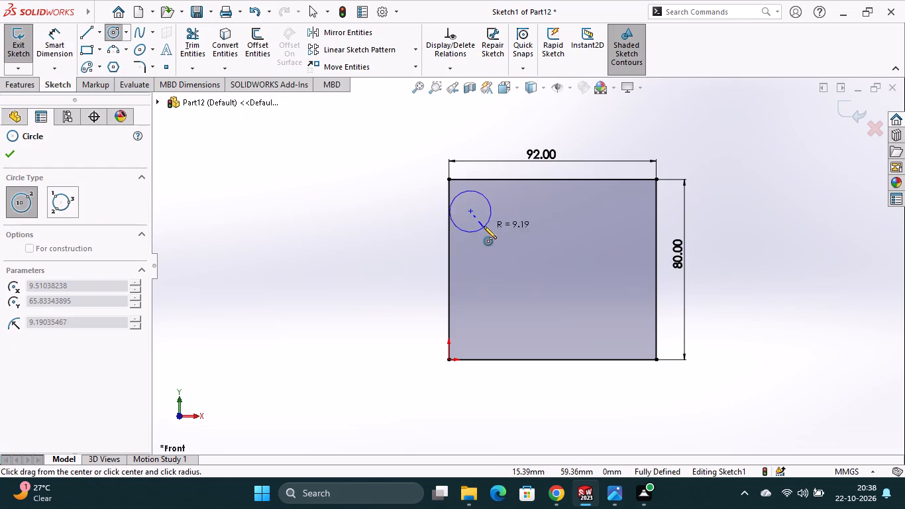
left_click(485, 213)
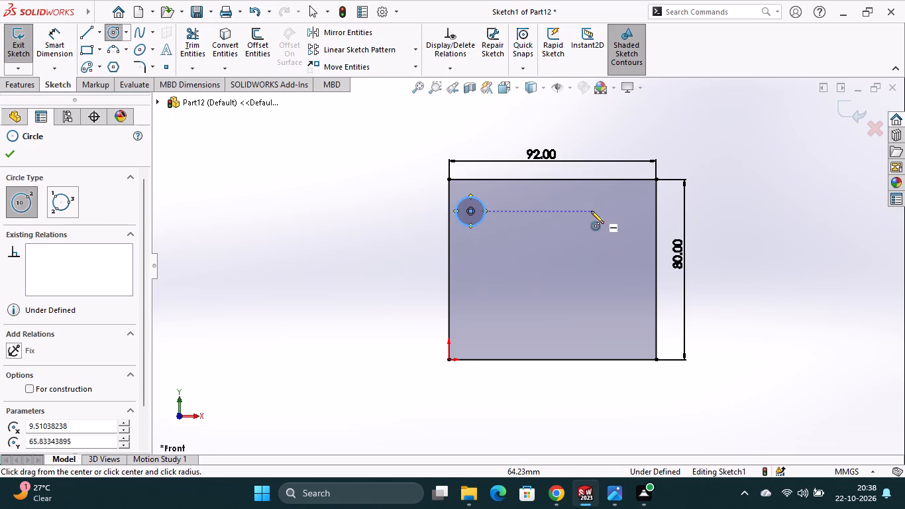
left_click(615, 213)
left_click(616, 231)
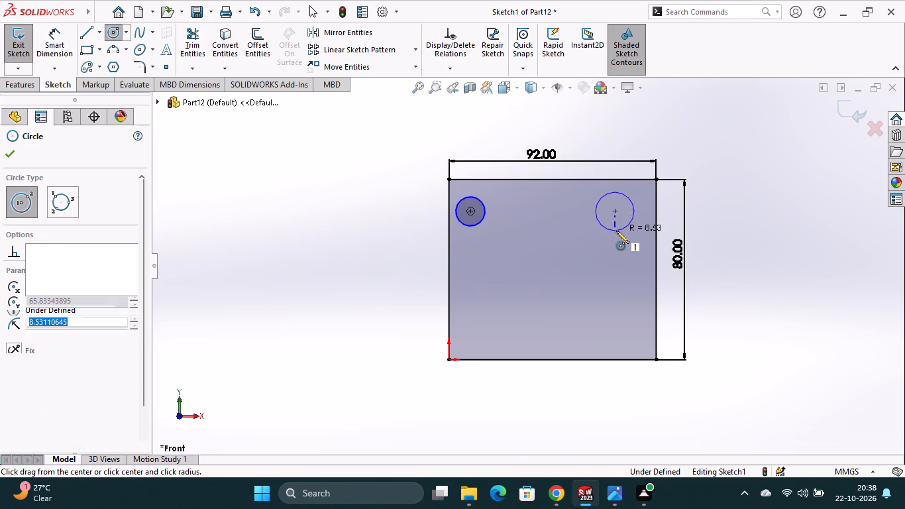
key("Escape")
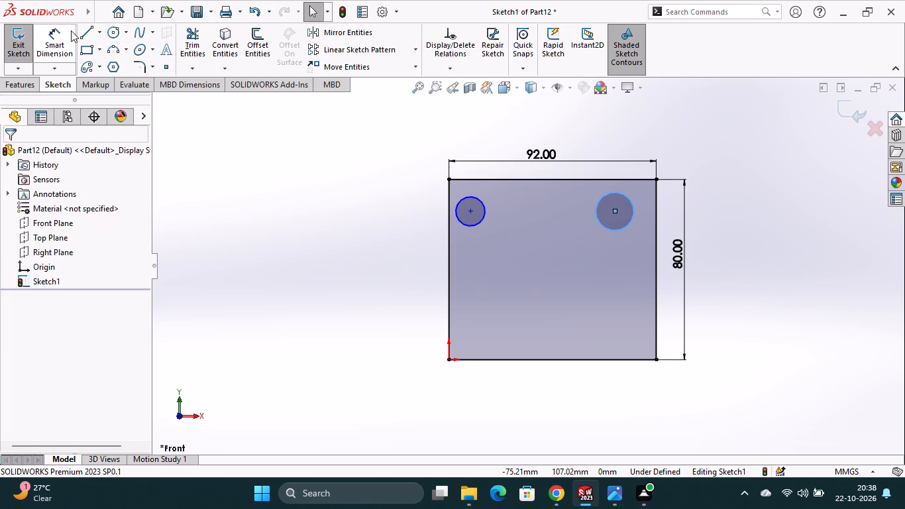
Dimension the left circle's center 20 mm from the rectangle's left edge.
left_click(64, 32)
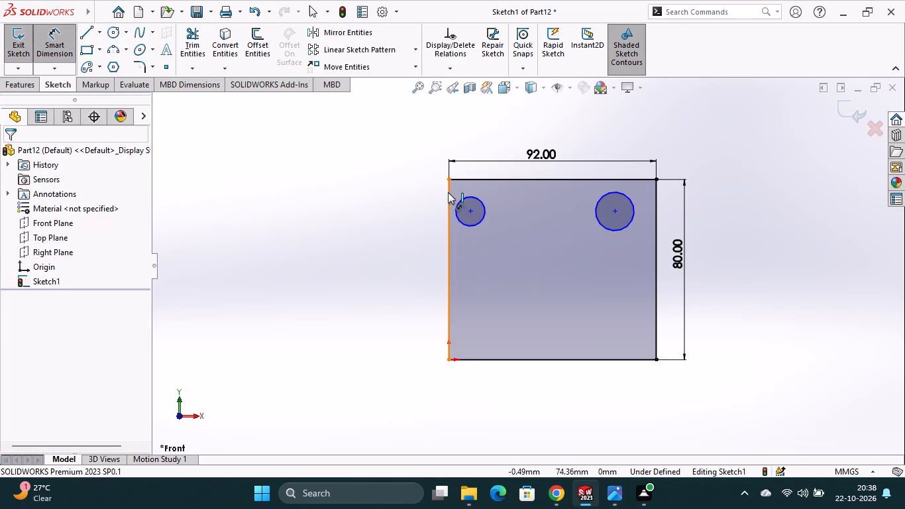
left_click(448, 192)
left_click(470, 209)
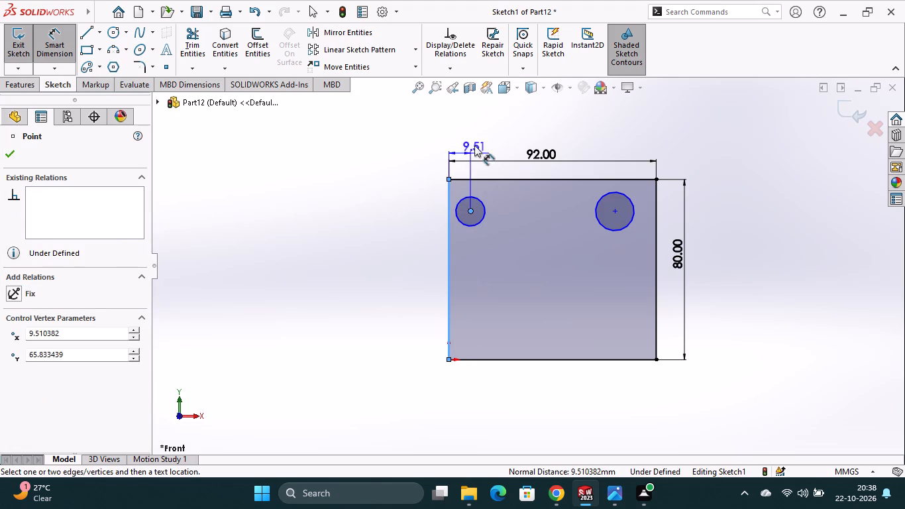
left_click(474, 138)
type("20")
key("Return")
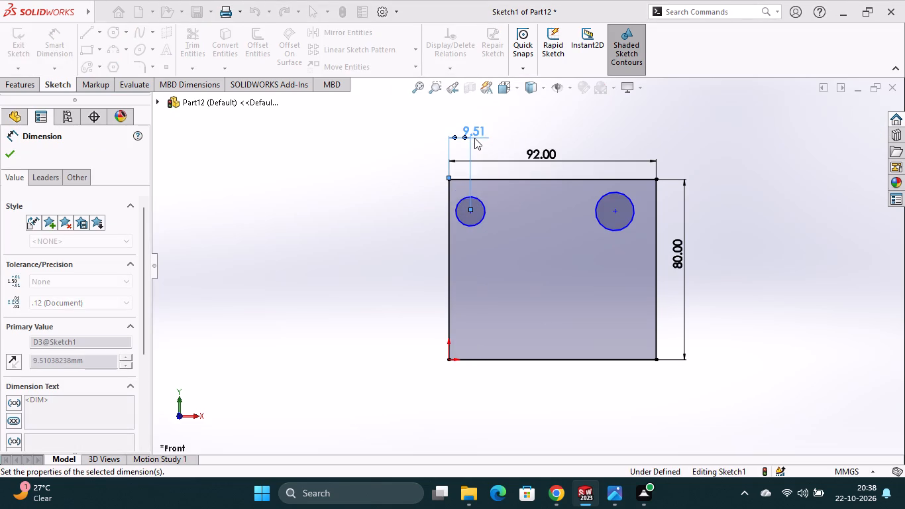
Dimension the right circle's center 20 mm horizontally from the rectangle's upper-right corner.
left_click(657, 179)
left_click(613, 211)
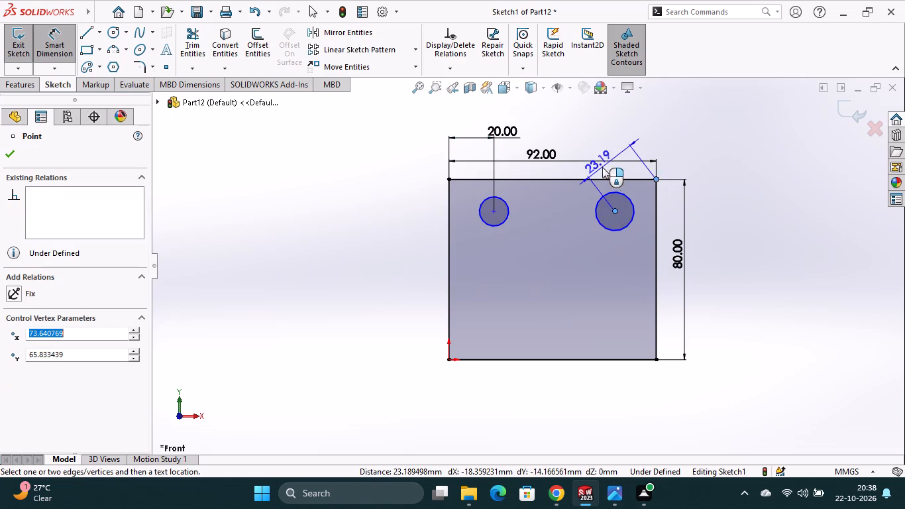
left_click(626, 125)
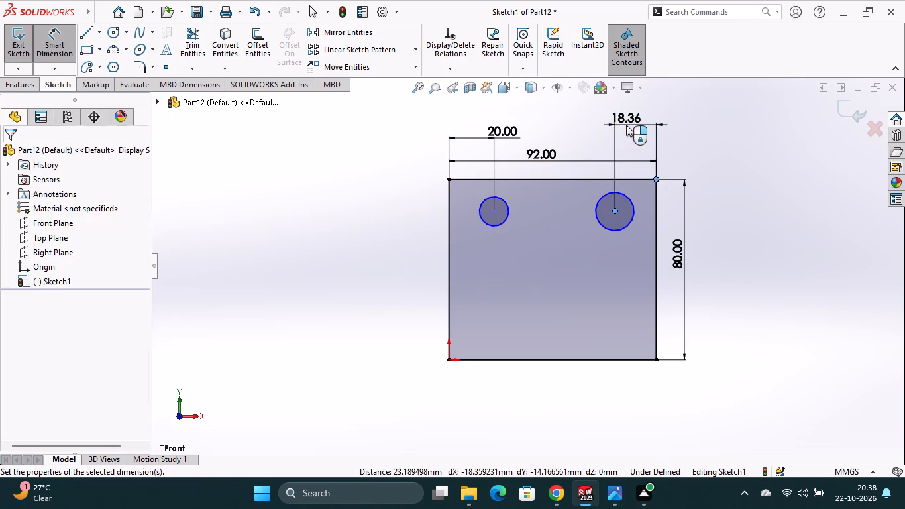
type("200")
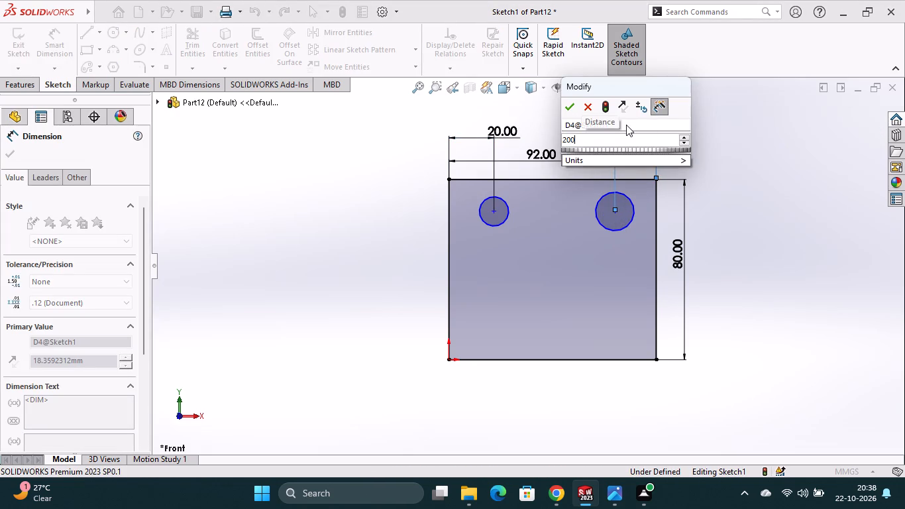
key("BackSpace")
key("Return")
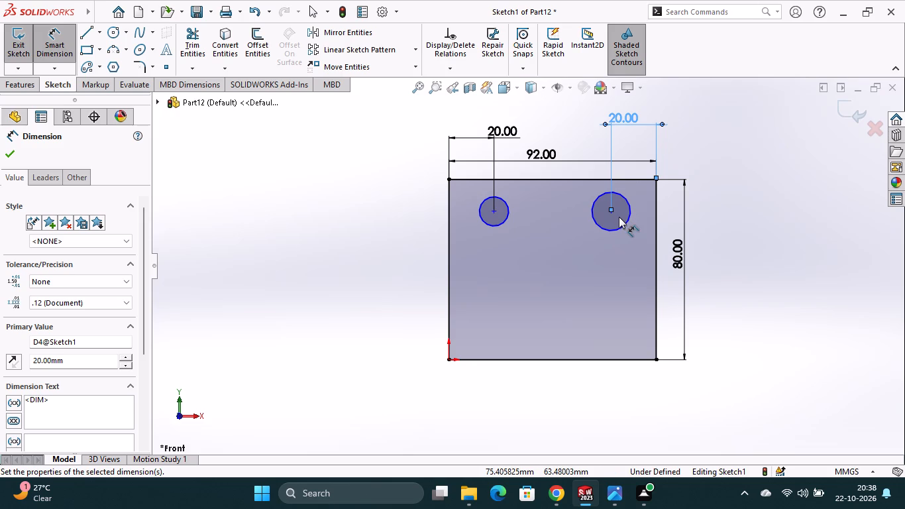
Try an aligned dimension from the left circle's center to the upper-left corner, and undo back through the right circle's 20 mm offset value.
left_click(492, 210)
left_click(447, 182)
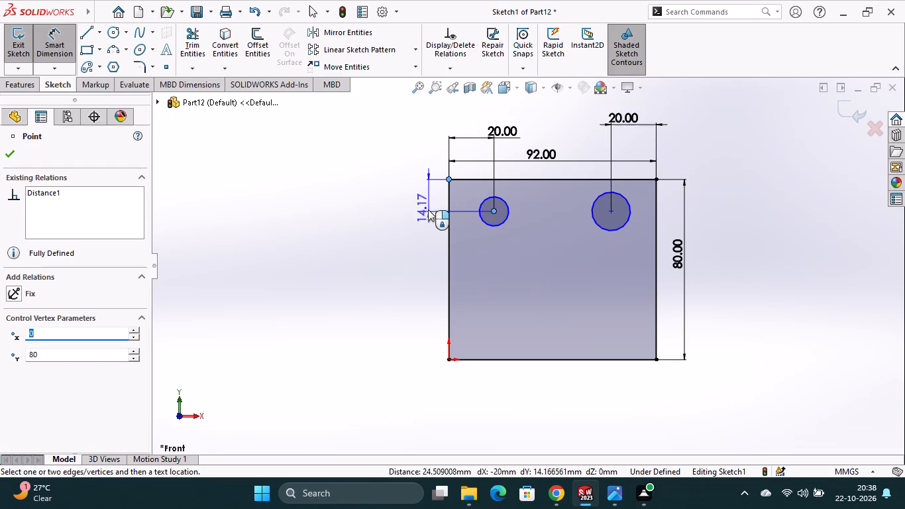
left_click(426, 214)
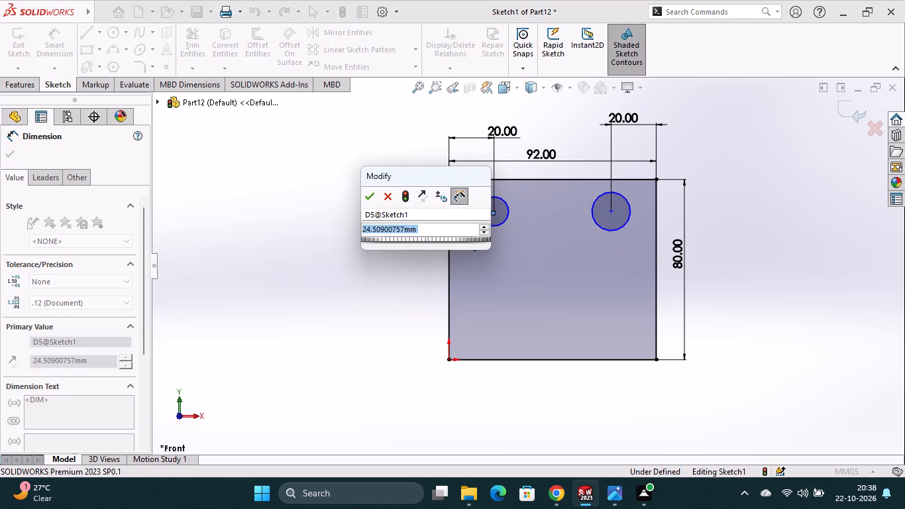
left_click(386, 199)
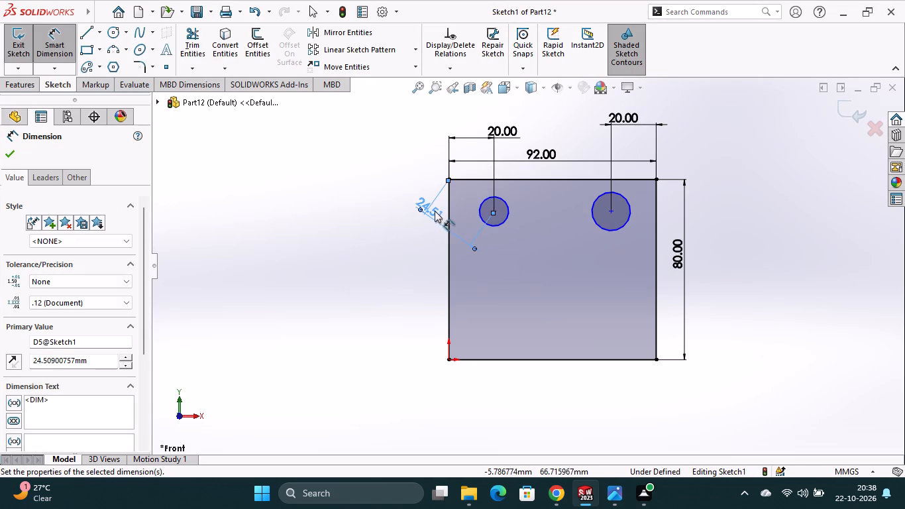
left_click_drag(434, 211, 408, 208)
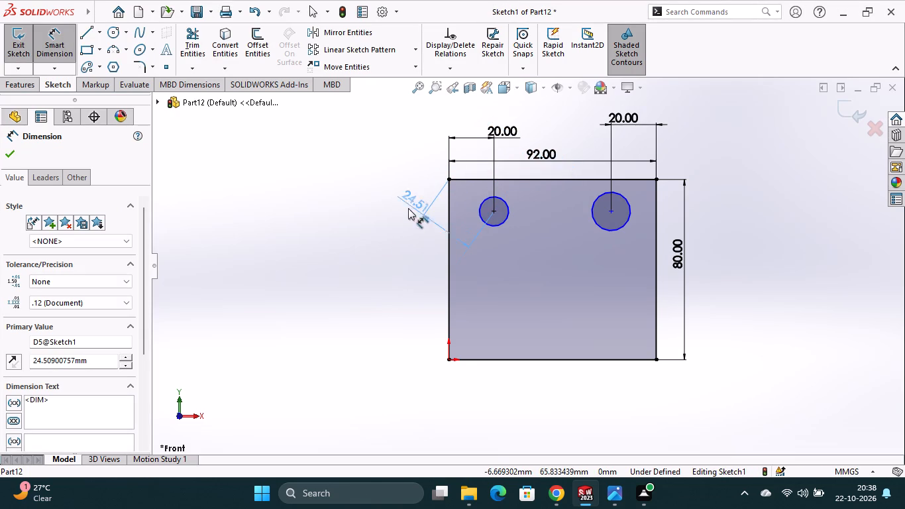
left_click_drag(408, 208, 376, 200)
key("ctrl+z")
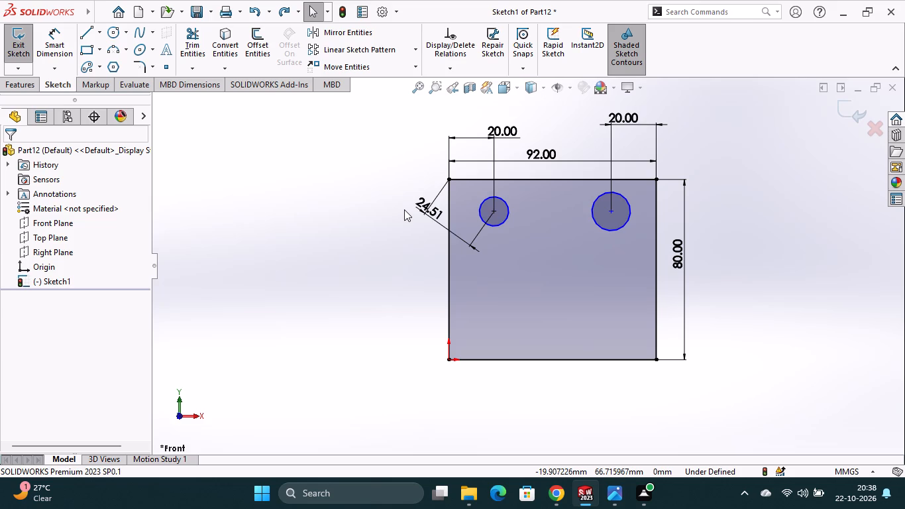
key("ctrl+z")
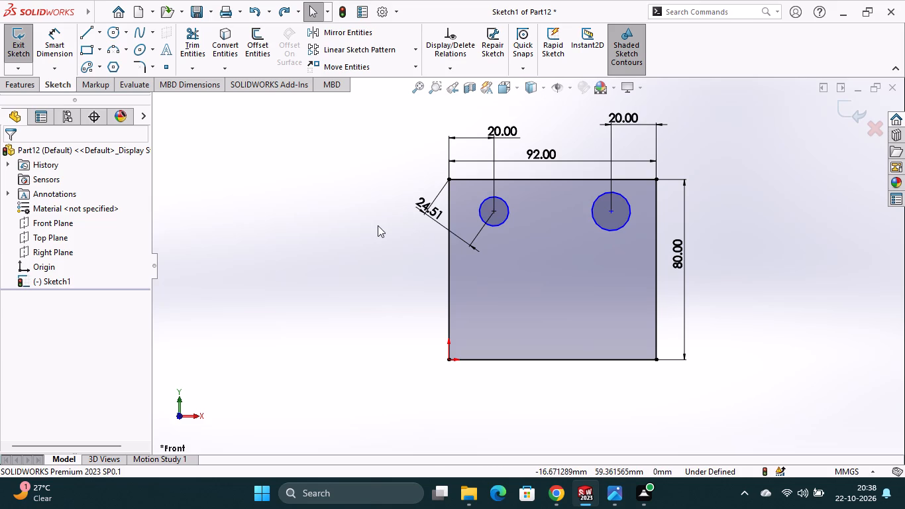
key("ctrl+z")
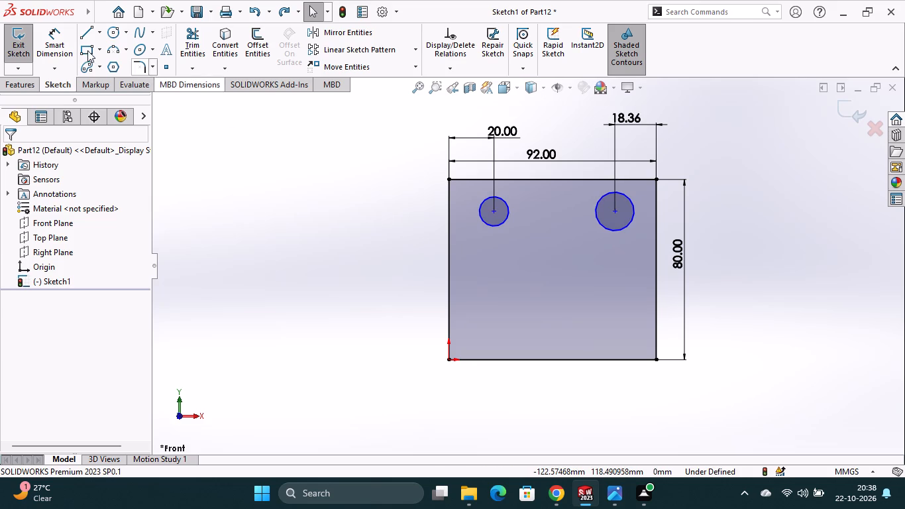
Dimension the left circle's center 20 mm vertically below the rectangle's upper-left corner.
left_click(54, 39)
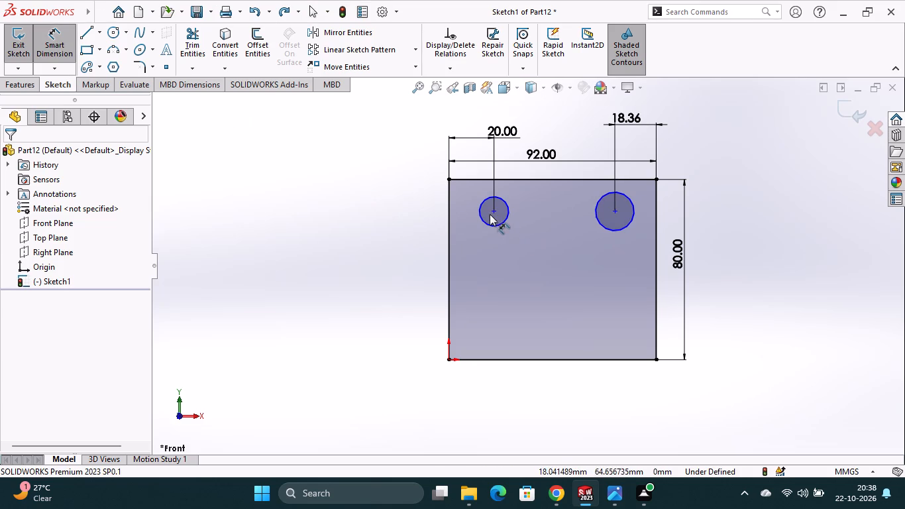
left_click(493, 212)
left_click(448, 182)
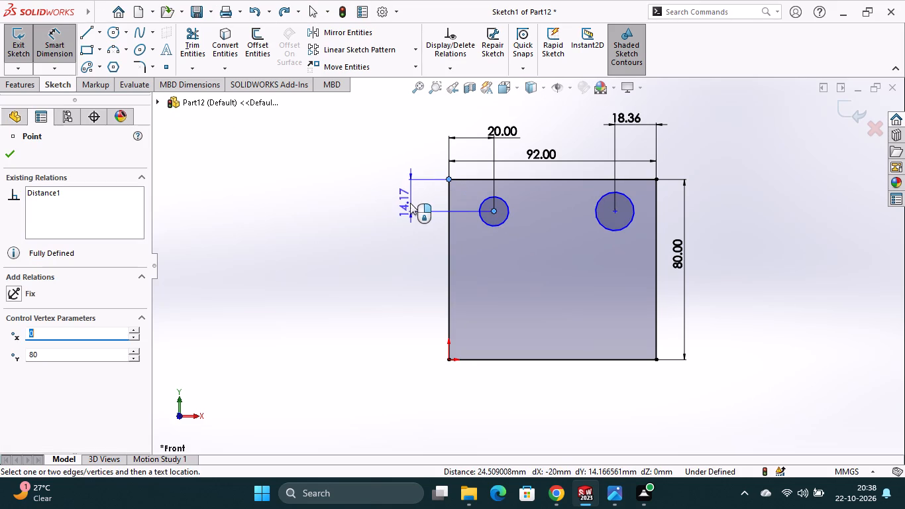
left_click(407, 203)
type("20")
key("Return")
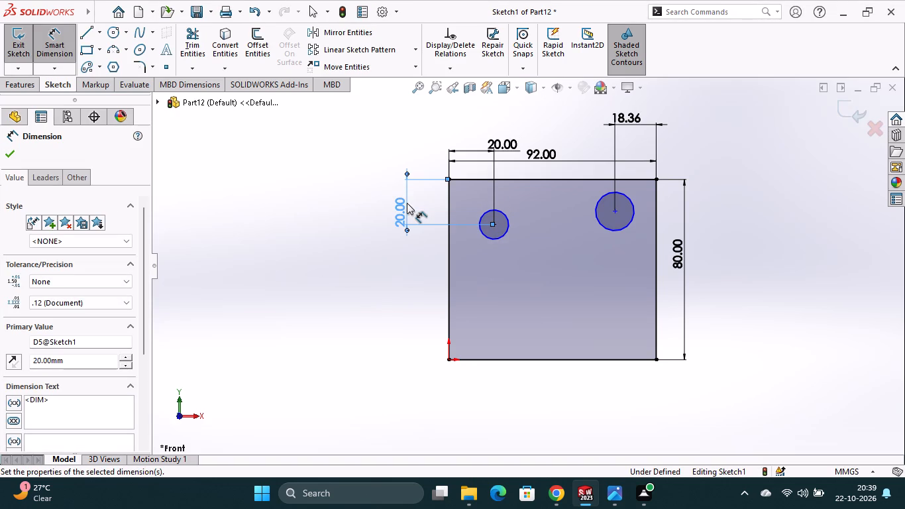
Dimension the right circle's center 20 mm vertically below the rectangle's upper-right corner.
left_click(613, 211)
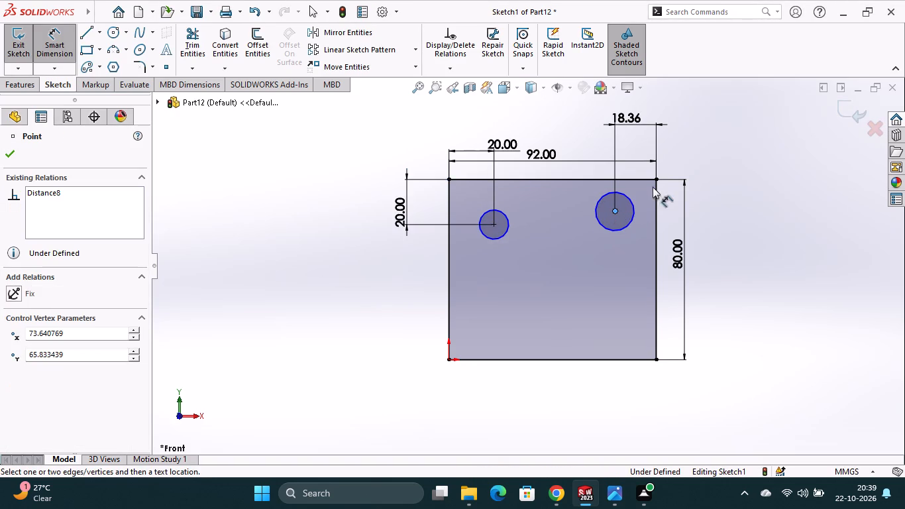
left_click(658, 181)
left_click(668, 203)
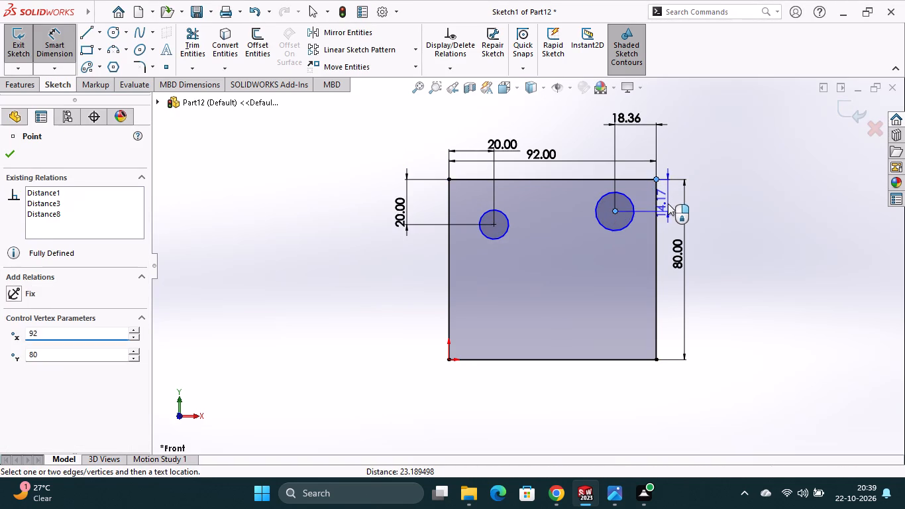
type("20")
key("Return")
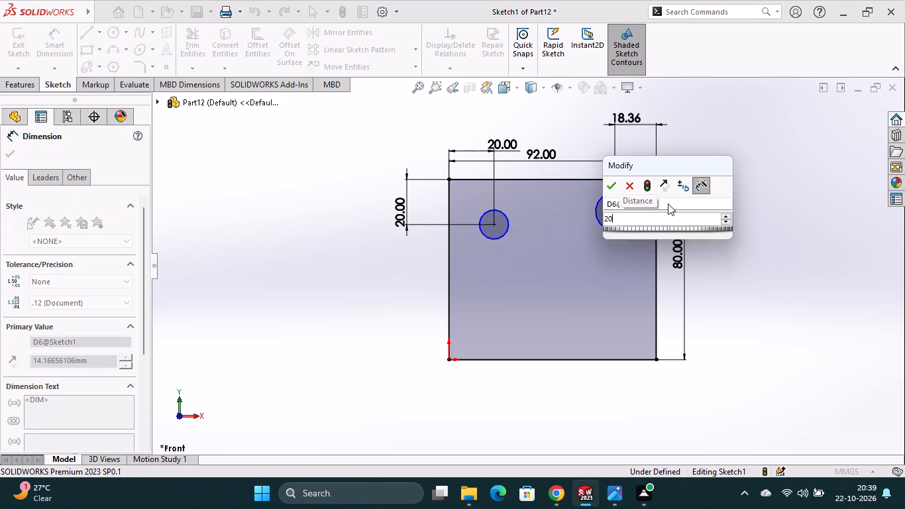
left_click(705, 195)
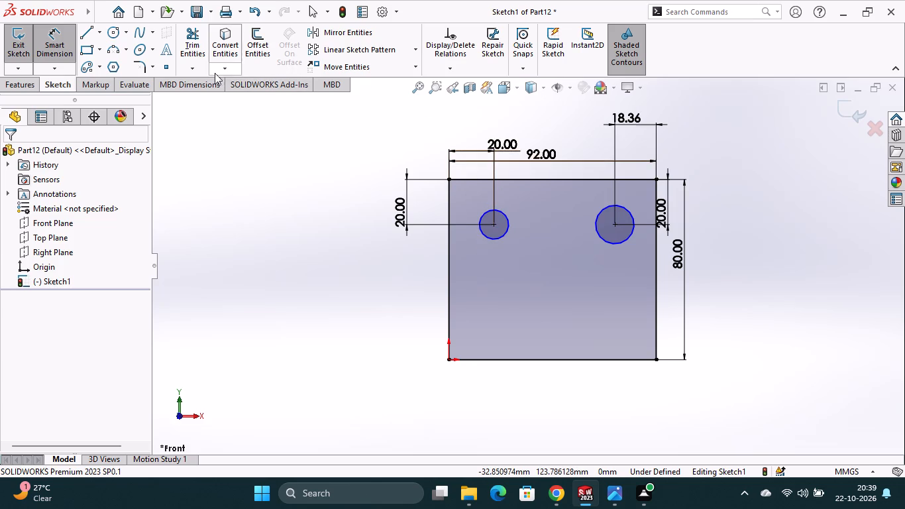
Apply 20 mm sketch fillets to the rectangle's upper-left and upper-right corners.
left_click(142, 69)
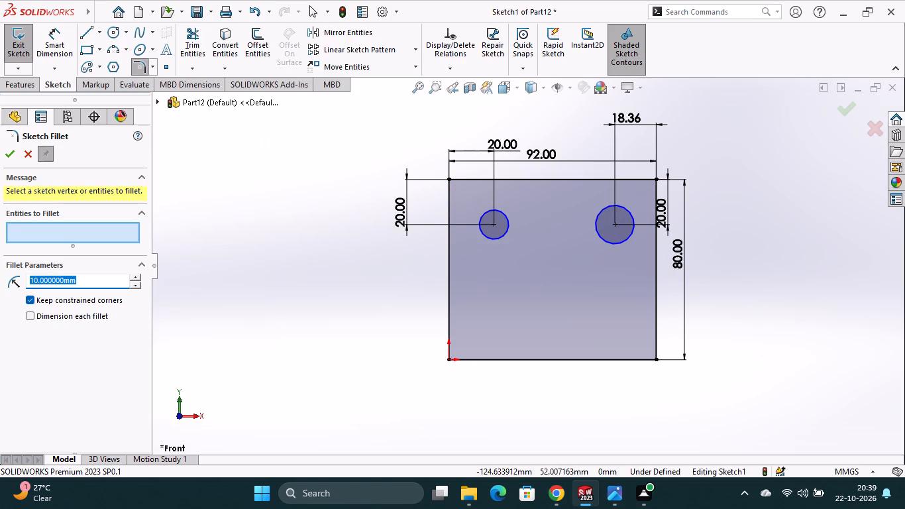
left_click_drag(84, 280, 27, 282)
key("2")
key("0")
key("Return")
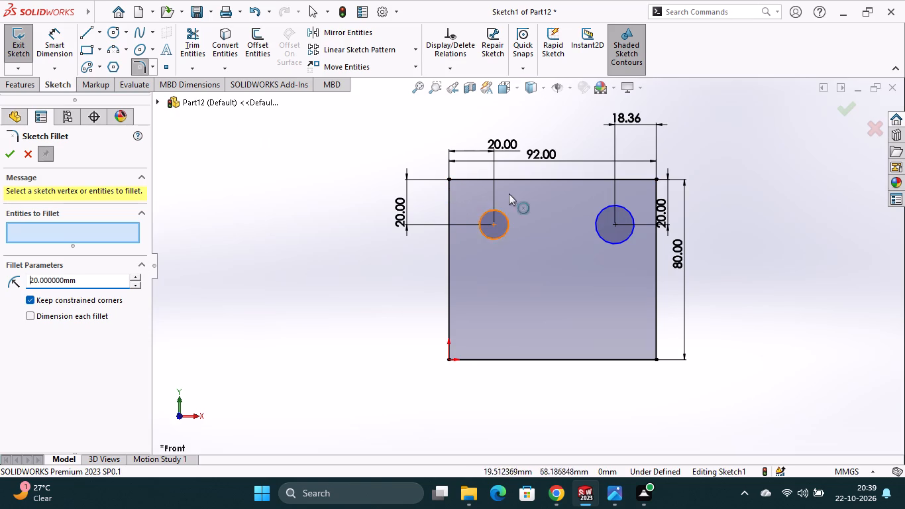
left_click(451, 180)
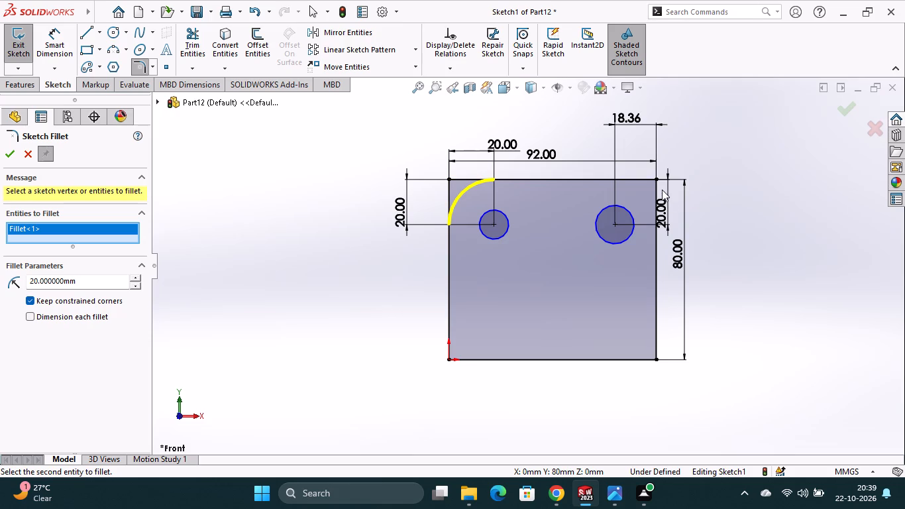
left_click(659, 179)
left_click(680, 157)
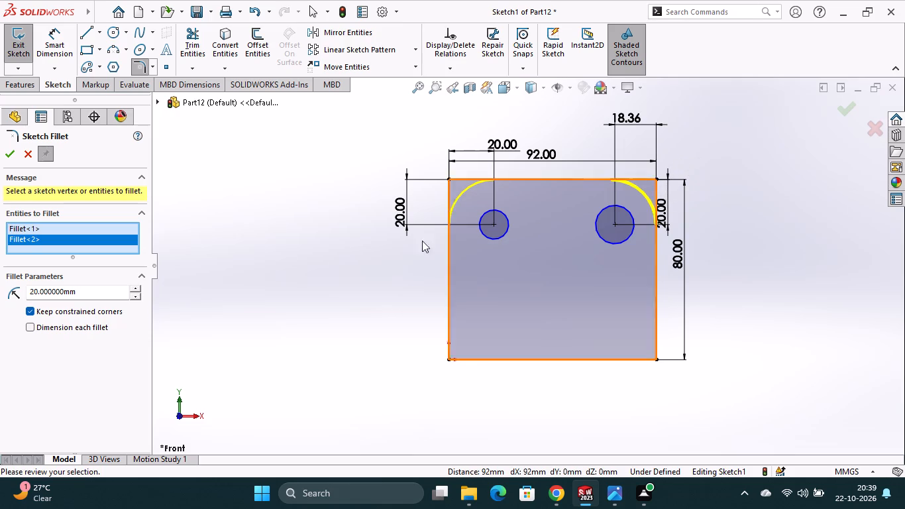
left_click(8, 157)
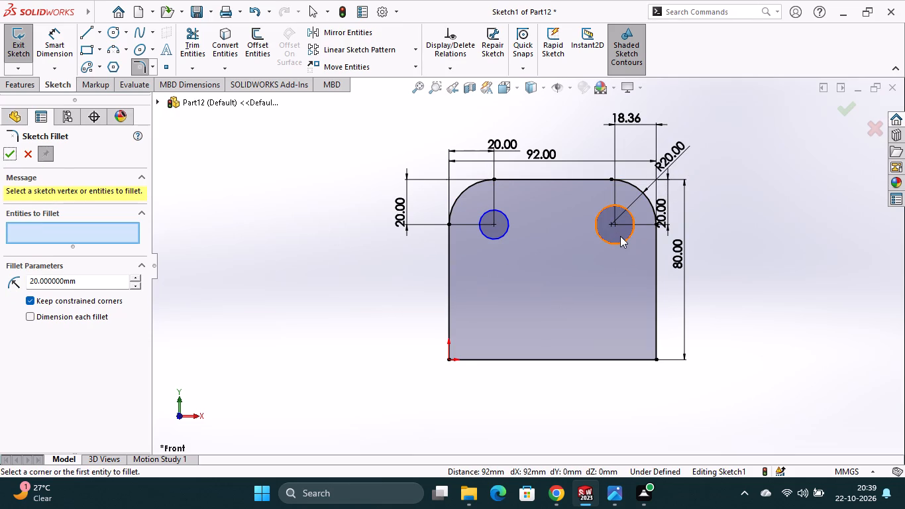
Set the right circle's horizontal offset from the upper-right corner to 20 mm and move that dimension closer to the profile.
scroll(627, 236, "down", 5)
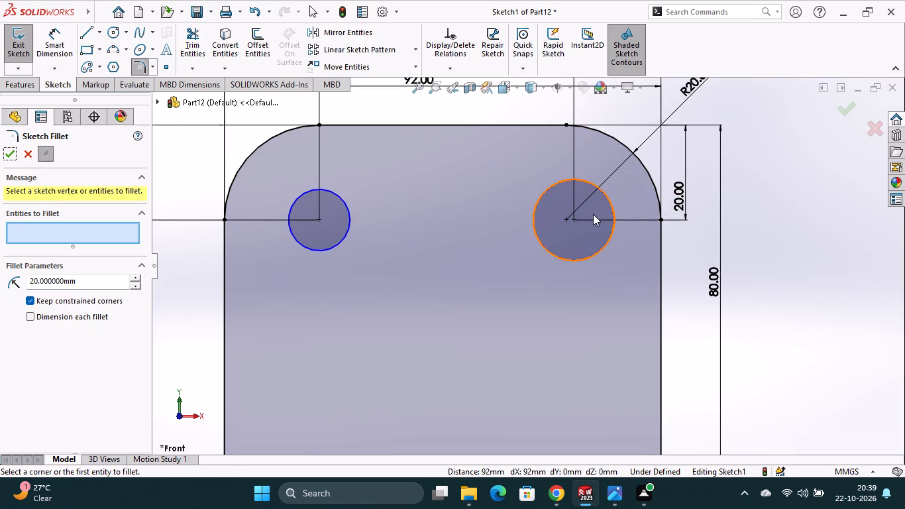
scroll(592, 201, "up", 3)
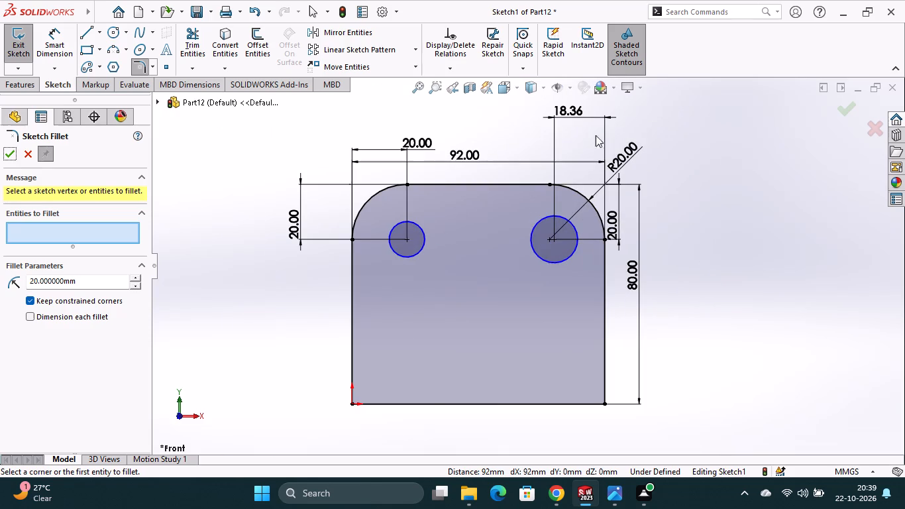
double_click(574, 113)
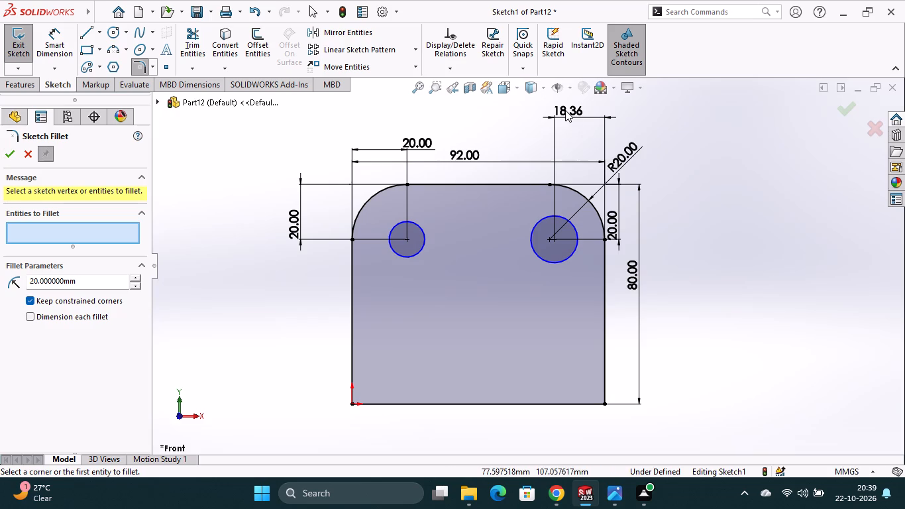
left_click(7, 150)
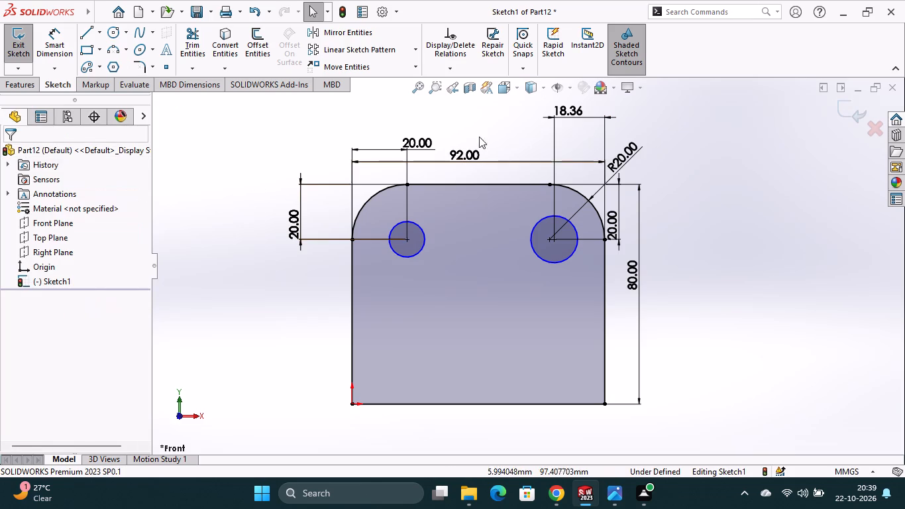
double_click(566, 111)
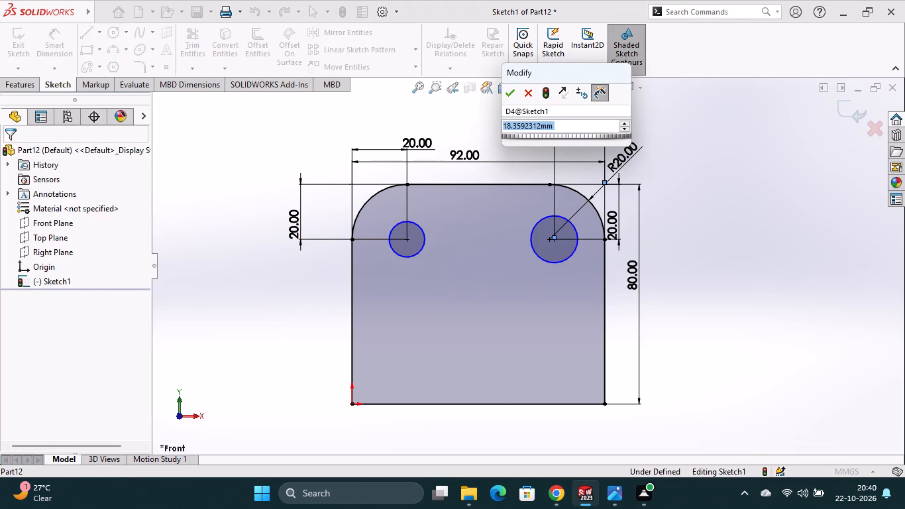
type("20")
key("Return")
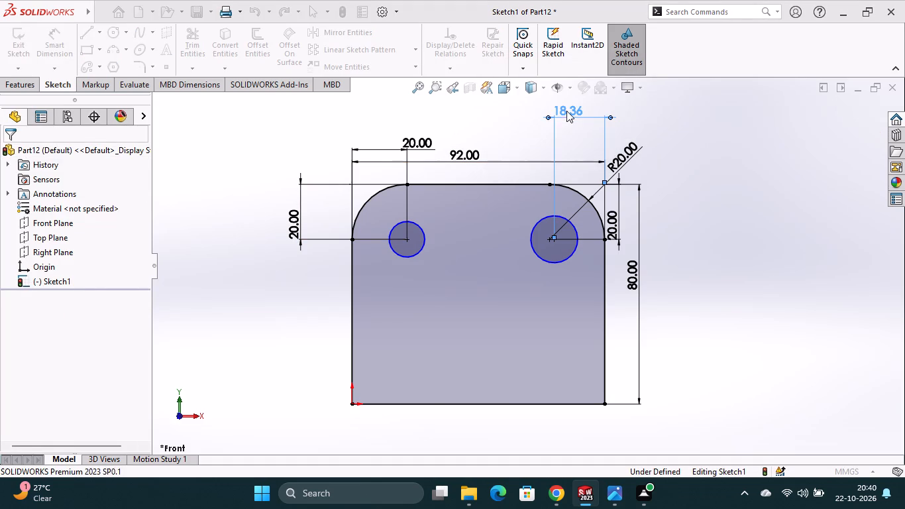
left_click_drag(578, 113, 576, 149)
left_click(576, 149)
left_click(602, 129)
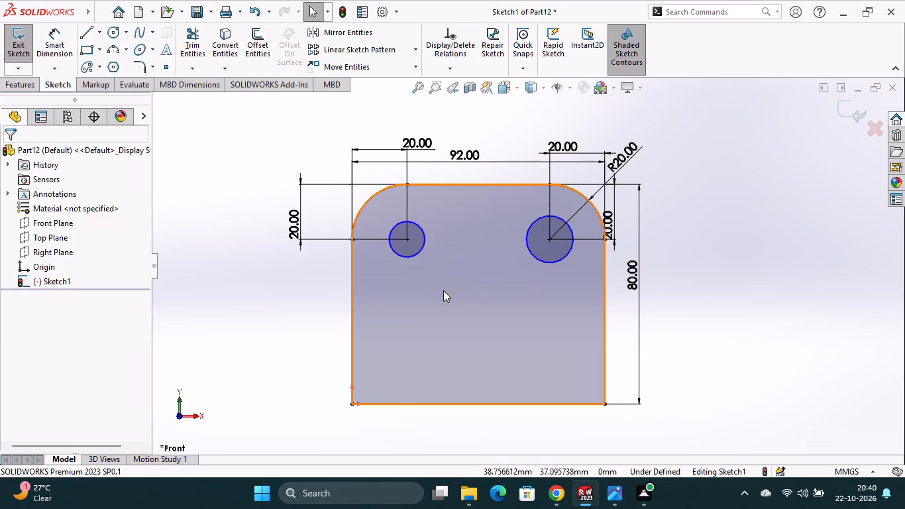
Add an Equal relation between the two circles.
left_click(412, 258, "ctrl")
left_click(549, 266, "ctrl")
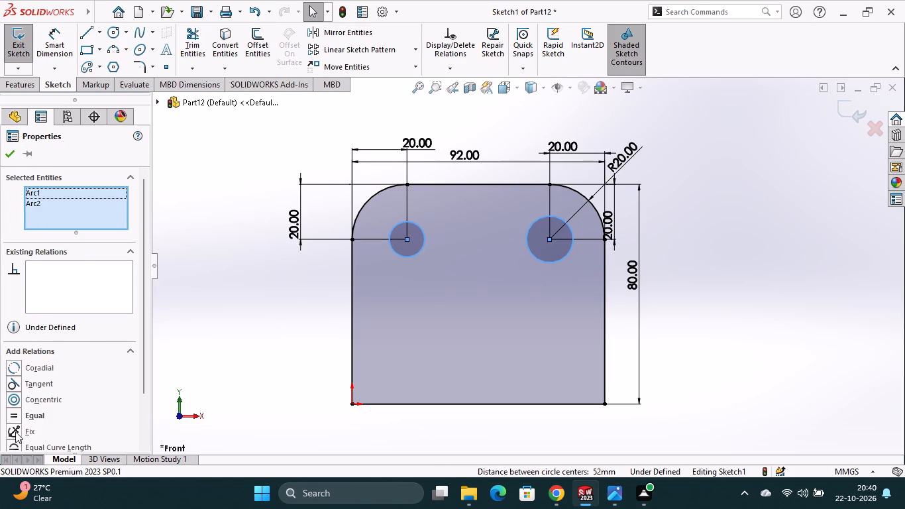
left_click(9, 414)
left_click(13, 154)
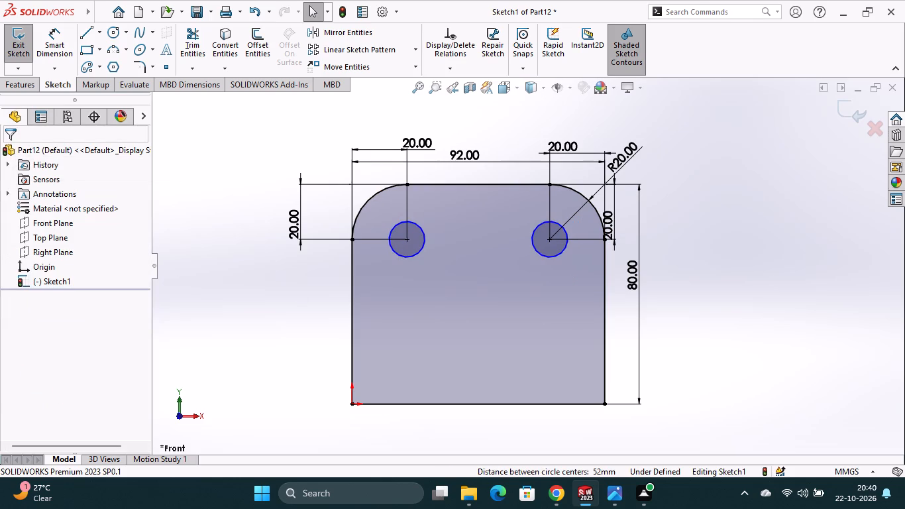
Dimension the left circle's diameter as 20 mm.
left_click(55, 45)
left_click(411, 258)
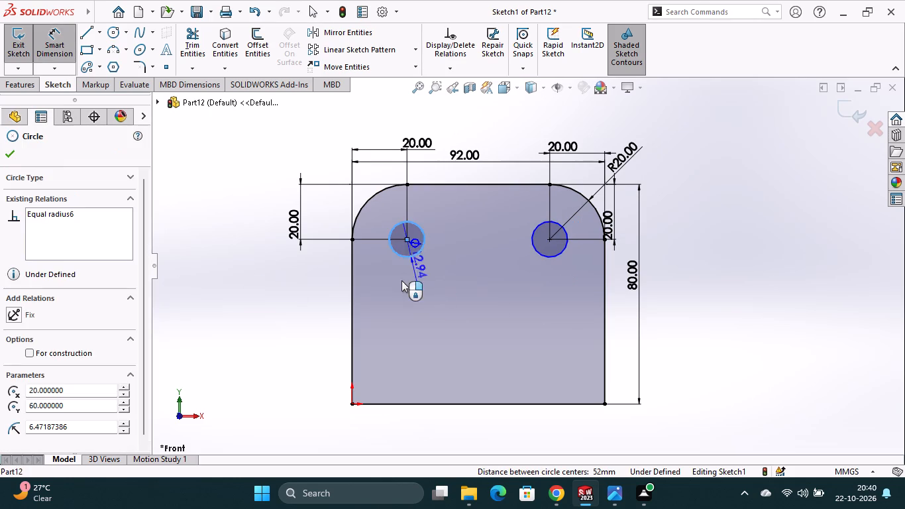
left_click(401, 282)
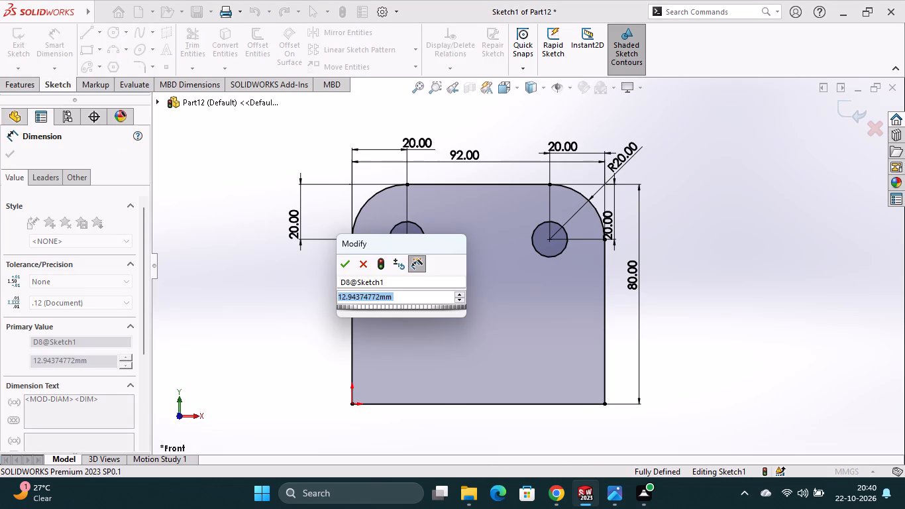
type("20")
key("Return")
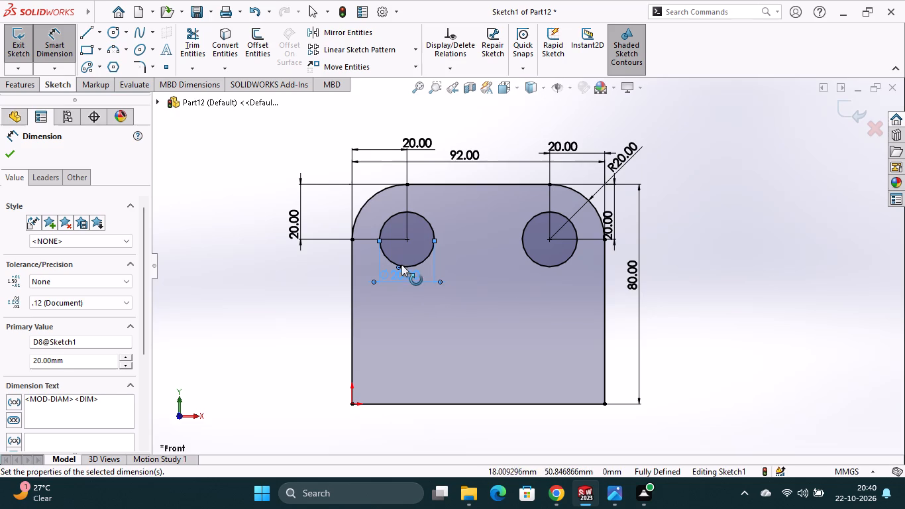
left_click(9, 156)
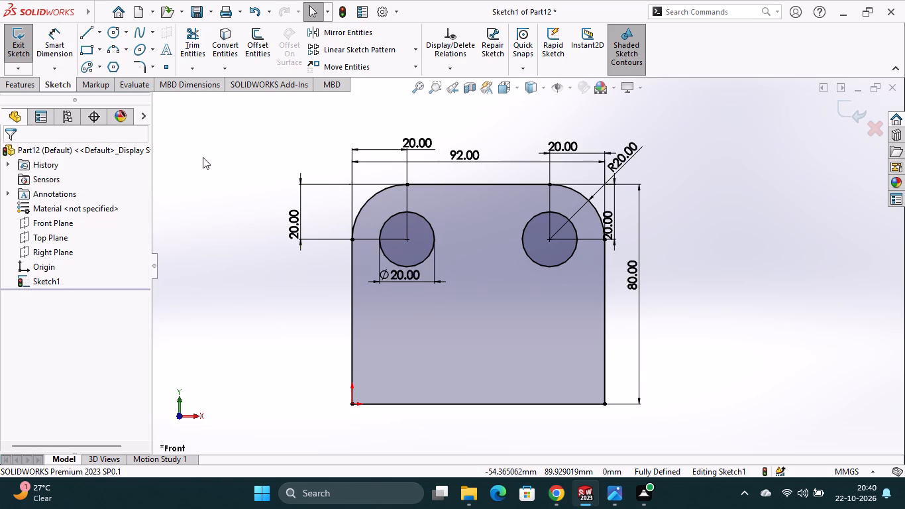
Extrude the plate profile as a Blind boss with a depth of 18 mm, using an isometric view.
left_click(27, 79)
left_click(28, 50)
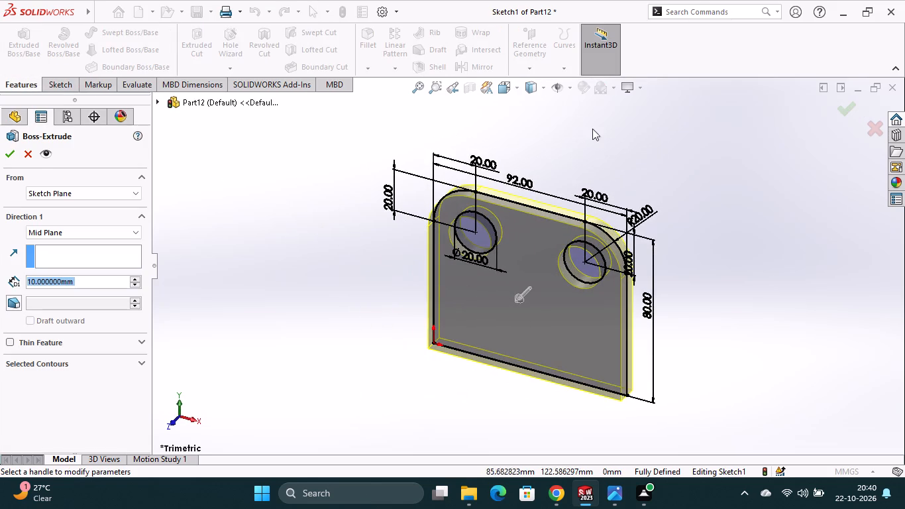
left_click(519, 89)
left_click(577, 127)
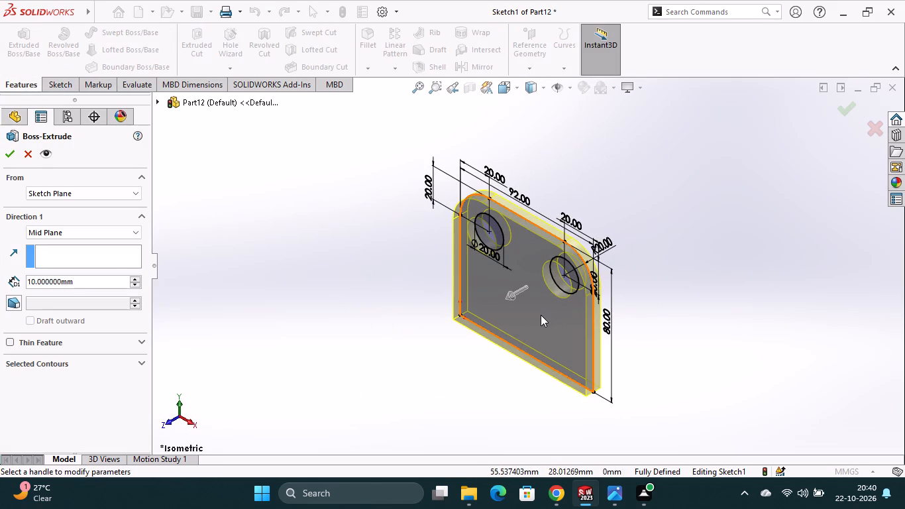
left_click(74, 228)
left_click(68, 249)
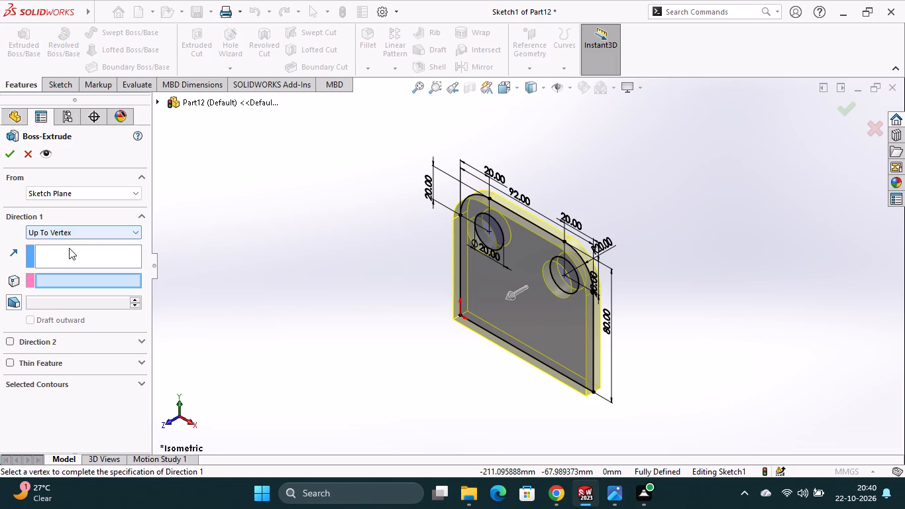
left_click(80, 236)
left_click(76, 242)
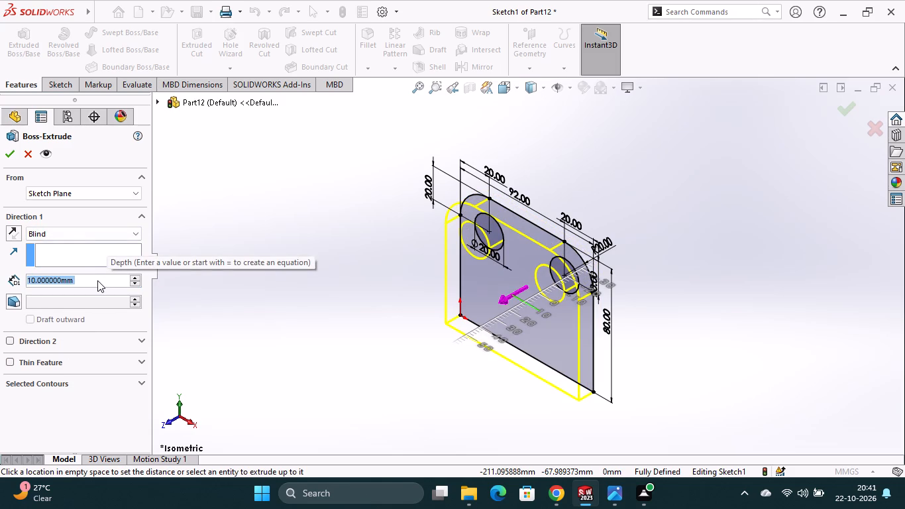
type("18")
key("Return")
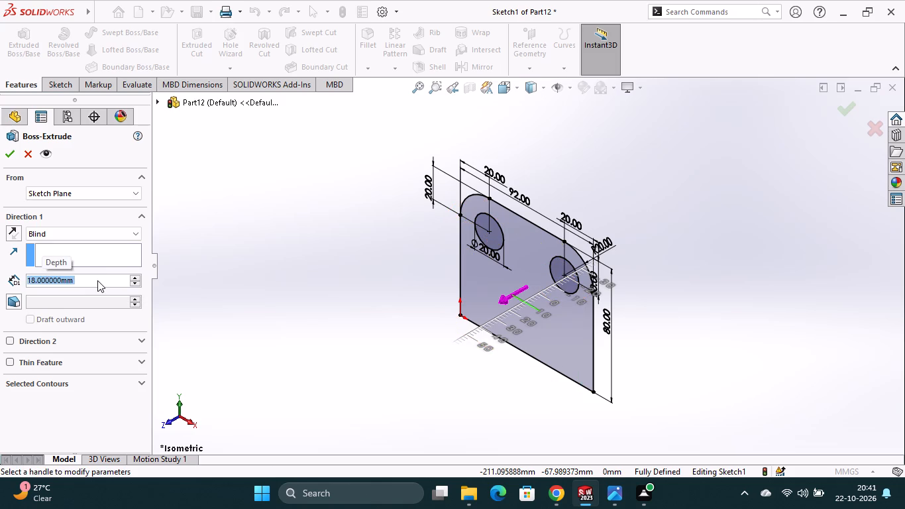
left_click(184, 332)
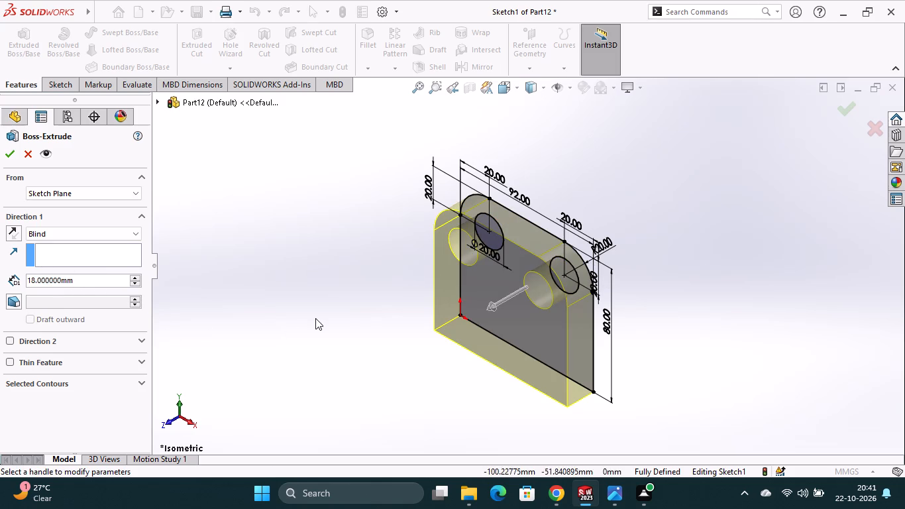
left_click(315, 318)
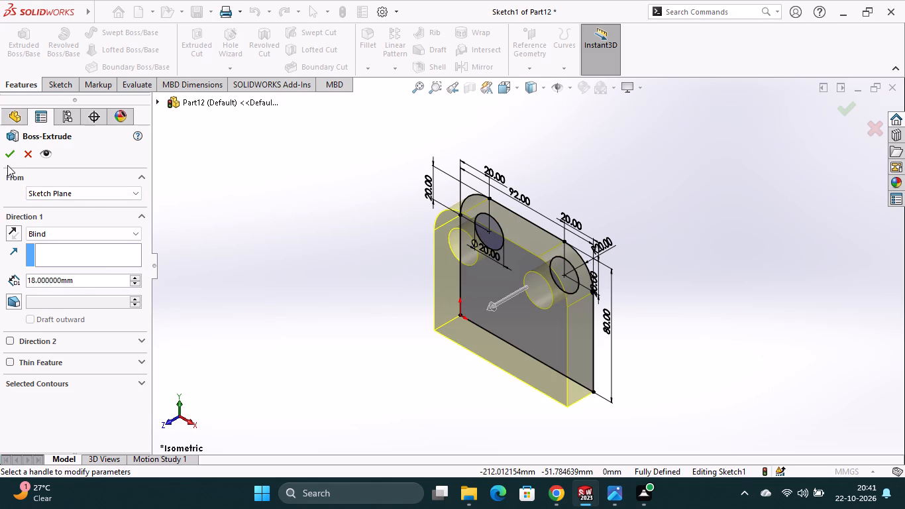
left_click(9, 157)
left_click(376, 328)
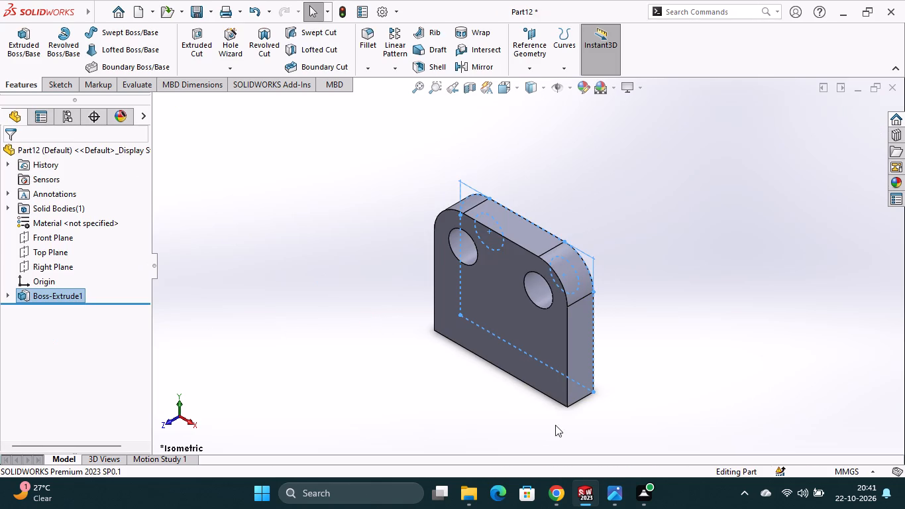
Sketch a corner rectangle about 43 mm high on the plate's flat right side face, extending outward from its bottom front corner.
left_click(581, 375)
left_click(636, 340)
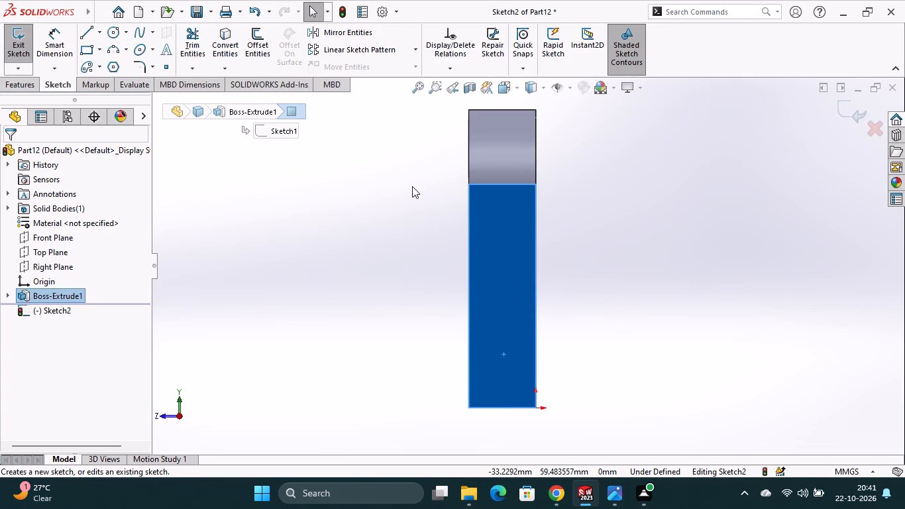
left_click(101, 54)
left_click(101, 69)
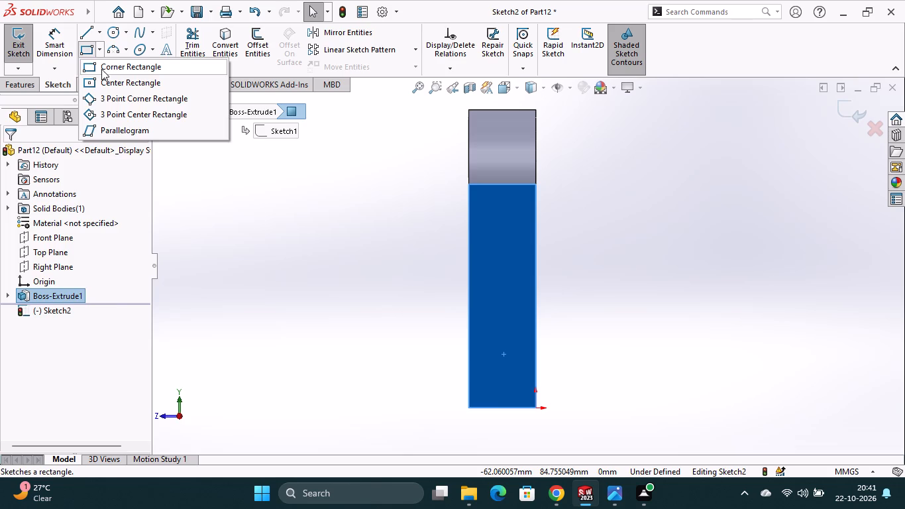
left_click(468, 409)
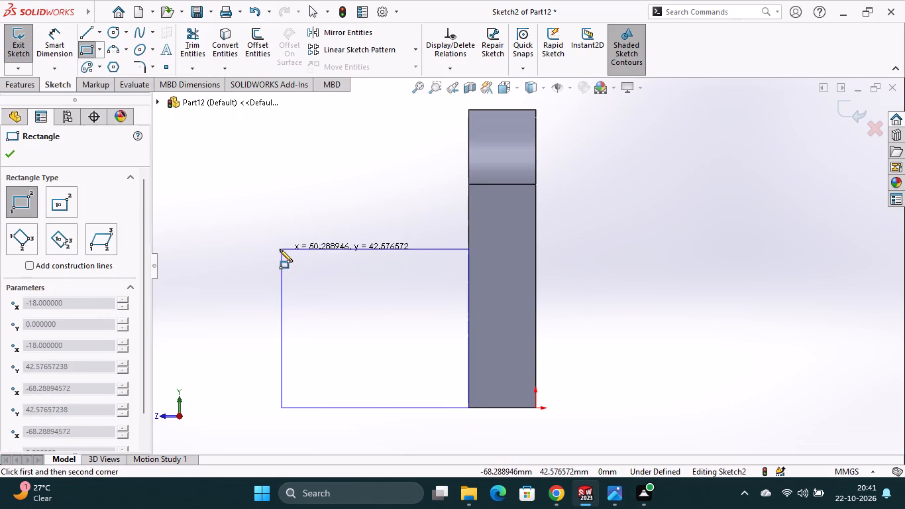
left_click(264, 249)
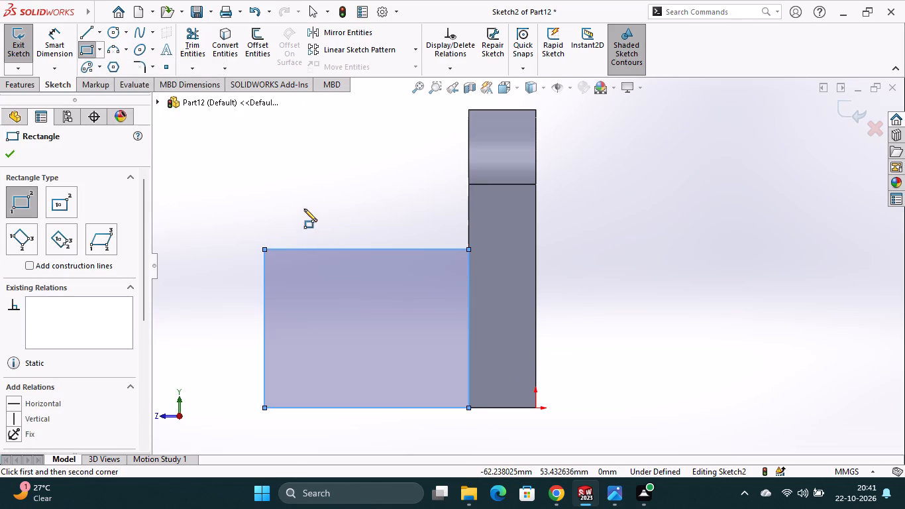
Dimension the height of the side-face rectangle as 40 mm using its outer vertical edge.
key("Escape")
scroll(383, 221, "up", 1)
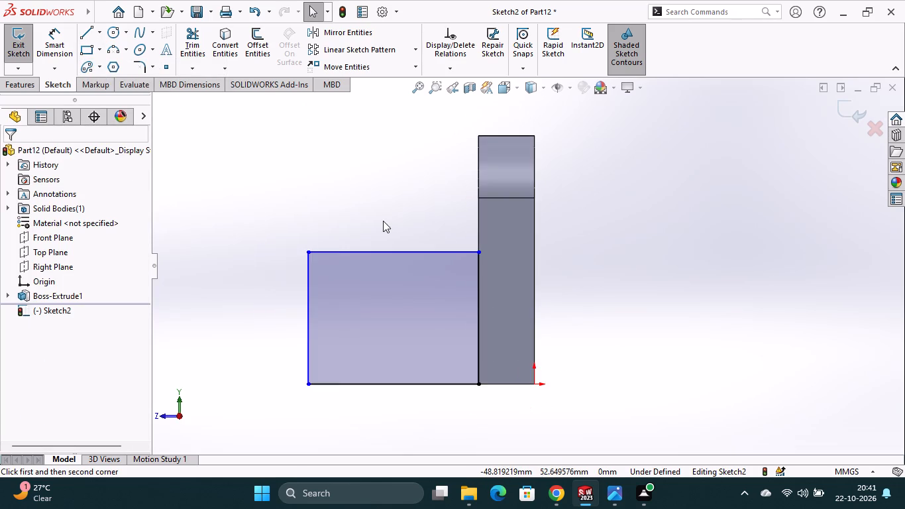
scroll(390, 221, "up", 1)
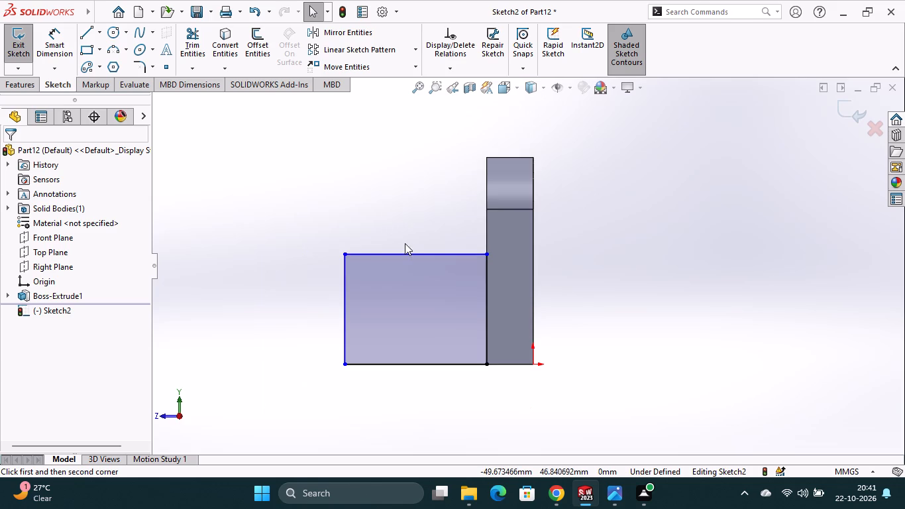
scroll(405, 243, "up", 1)
left_click(53, 41)
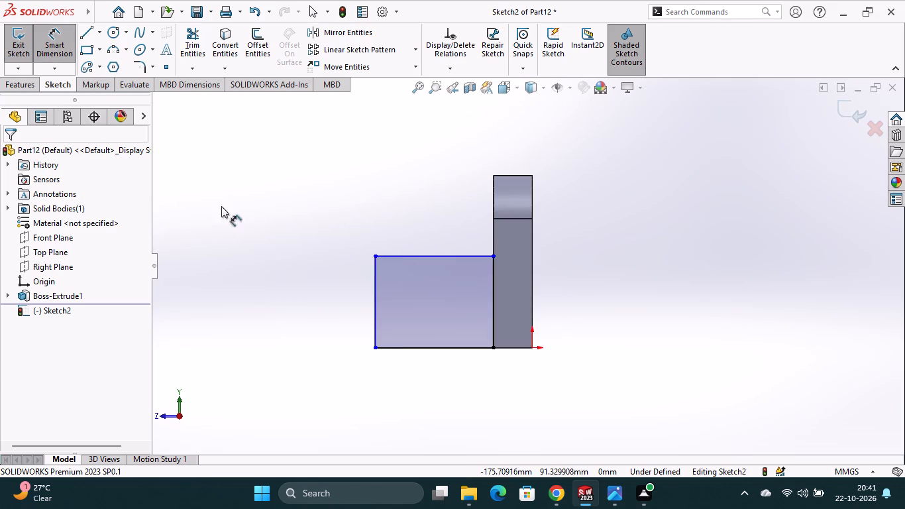
left_click(372, 326)
left_click(343, 324)
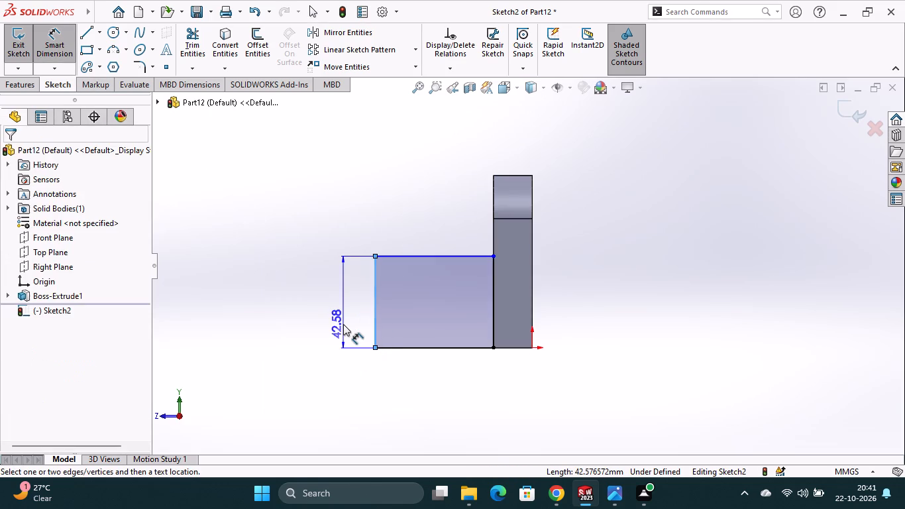
type("40")
key("Return")
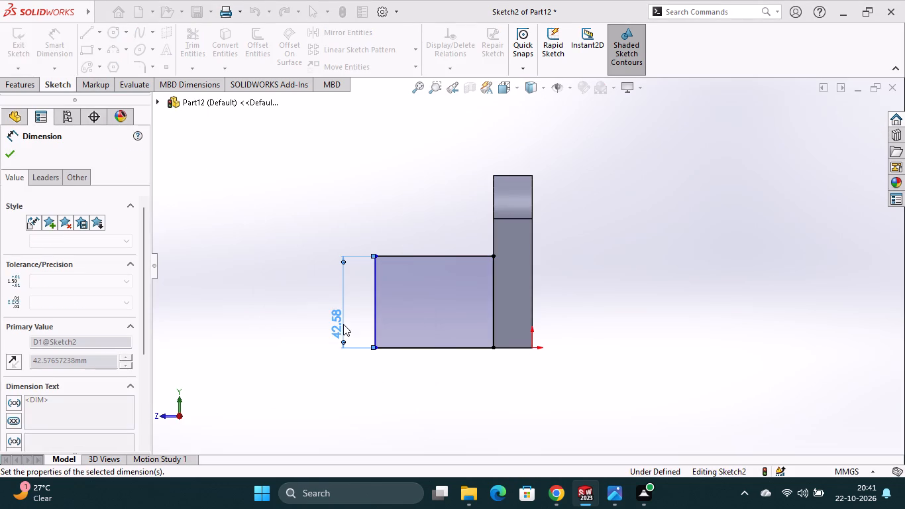
Dimension the width of the rectangle as 40 mm along its top edge.
left_click(436, 262)
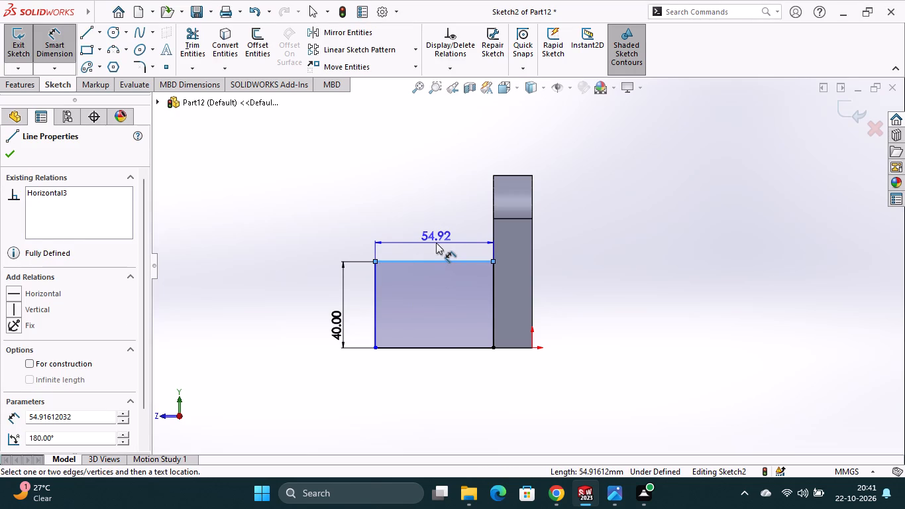
left_click(436, 243)
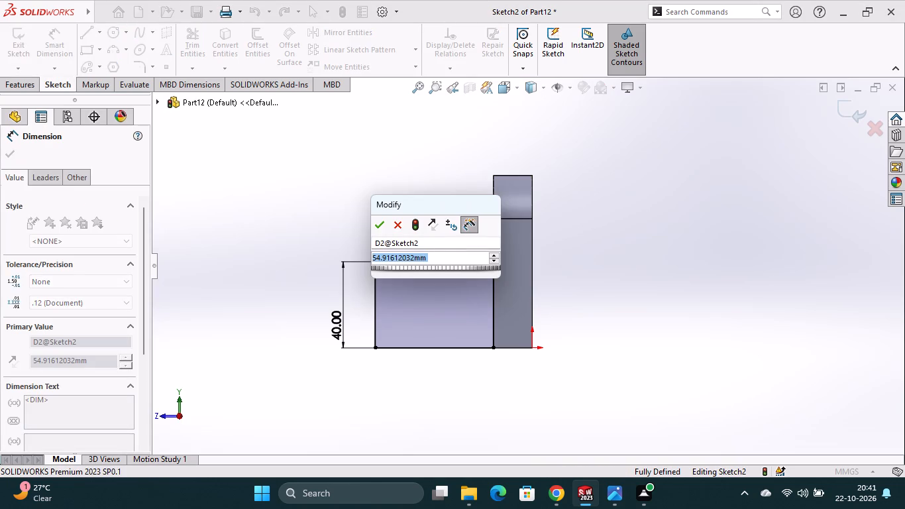
type("40")
key("Return")
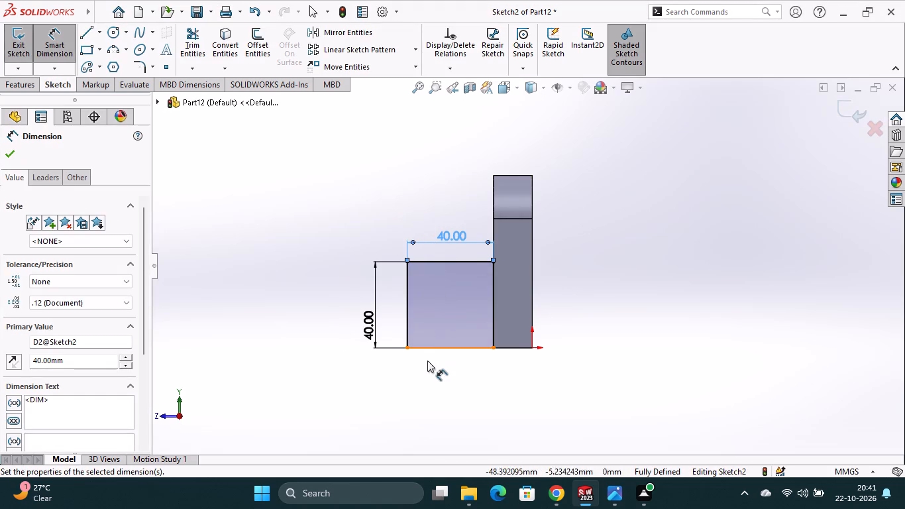
Set up a Blind boss extrusion of the rectangle, 54 mm deep and reversed to run across the plate's front, and open the start condition options.
scroll(408, 375, "up", 1)
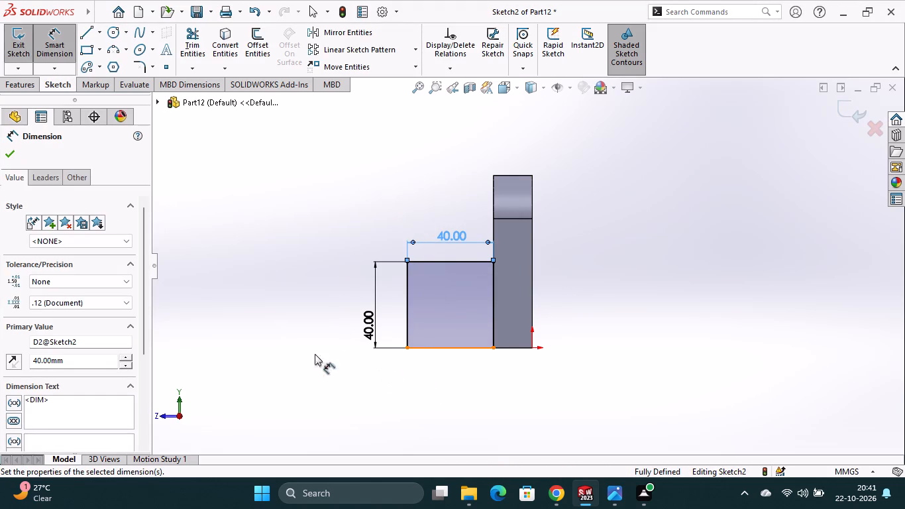
left_click(23, 89)
left_click(27, 58)
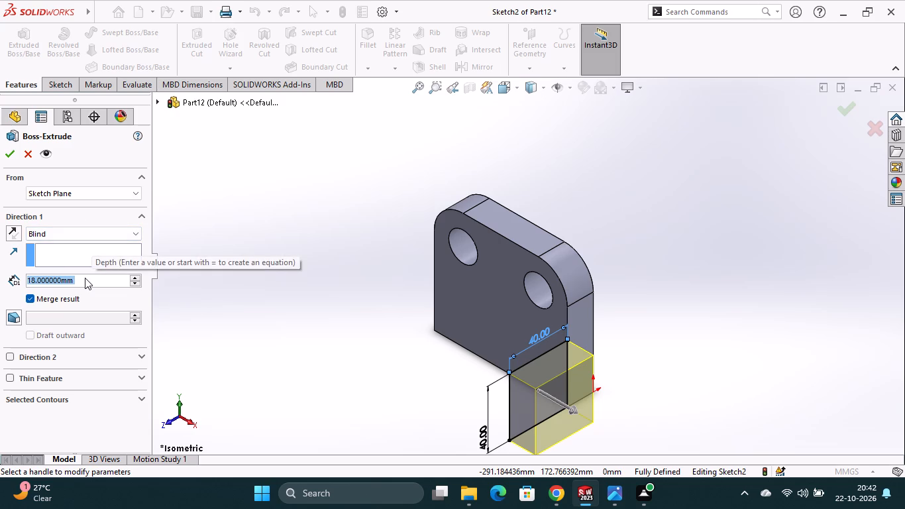
type("54")
key("Return")
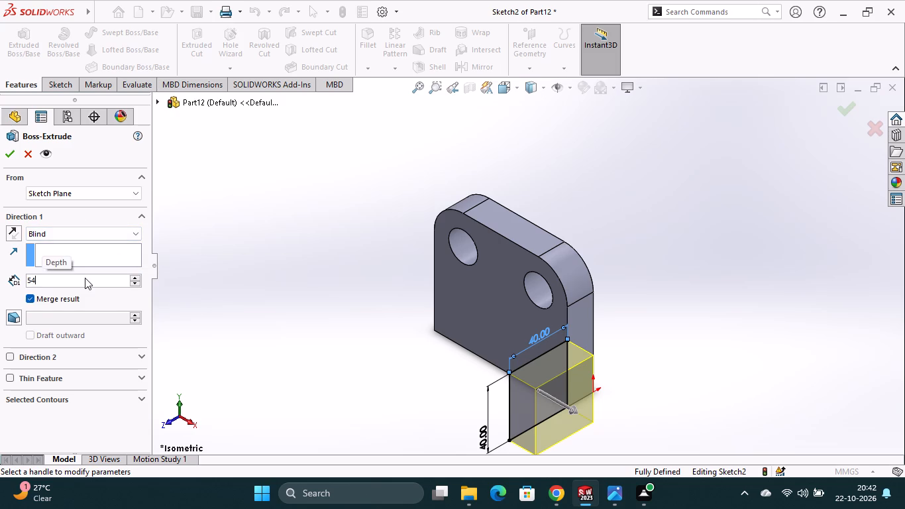
left_click(13, 234)
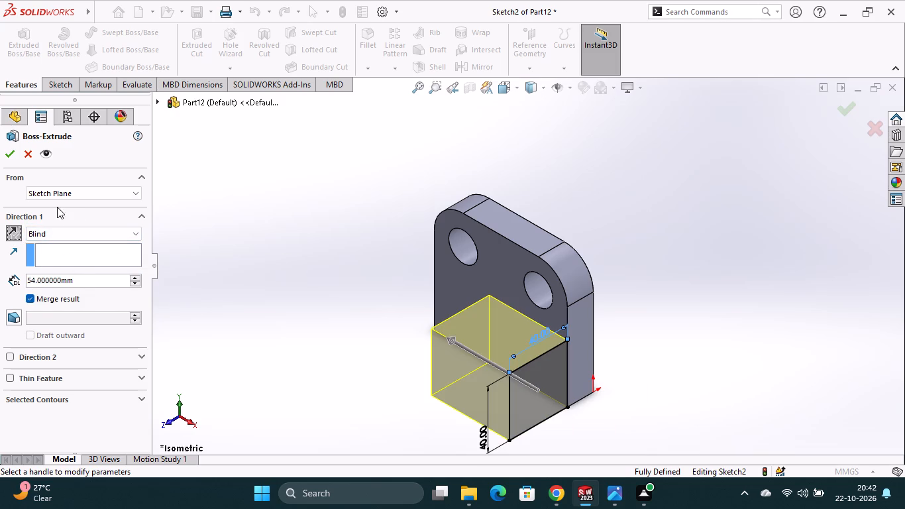
left_click(72, 192)
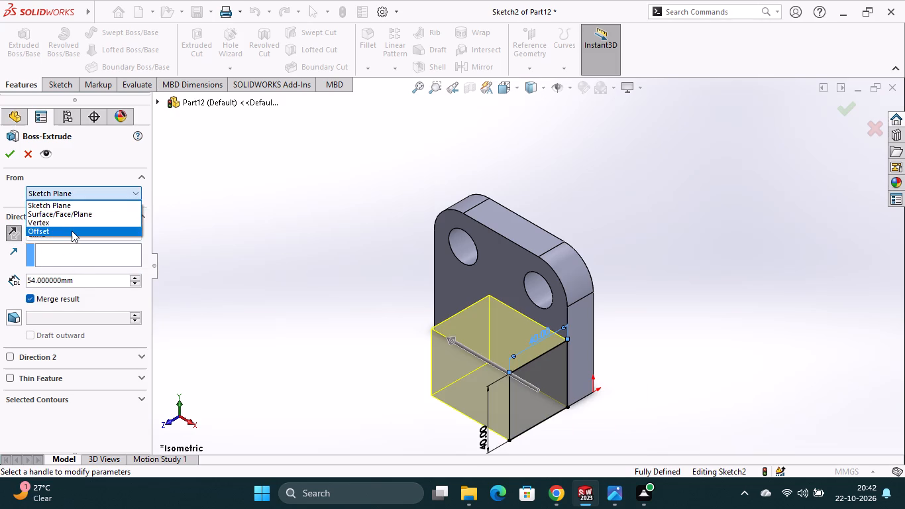
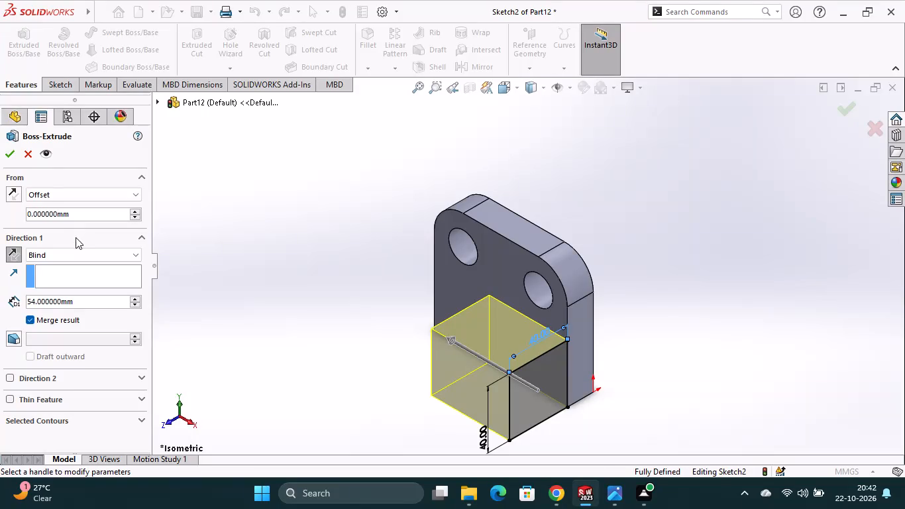
Set the block extrusion to start at a 38 mm offset, reverse the offset toward the plate, and finish the 54 mm boss.
left_click_drag(78, 215, 17, 210)
type("38")
key("Return")
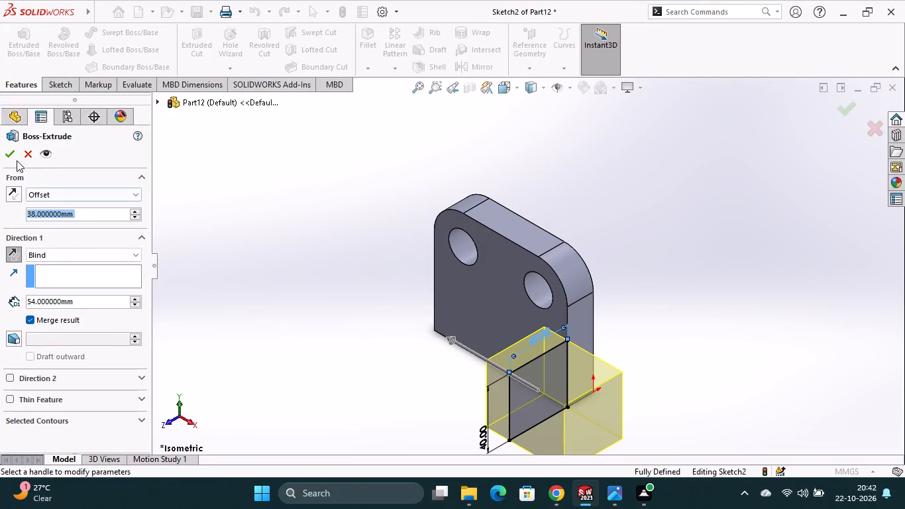
left_click(15, 196)
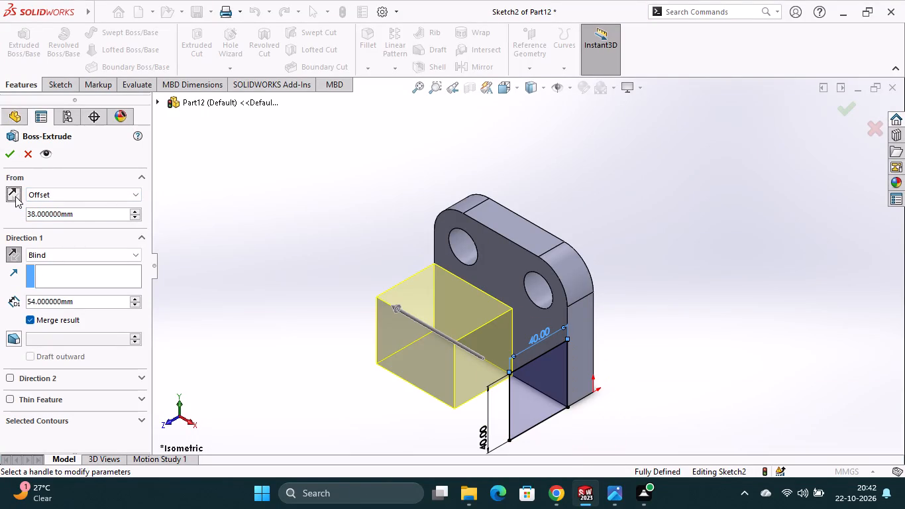
left_click(13, 158)
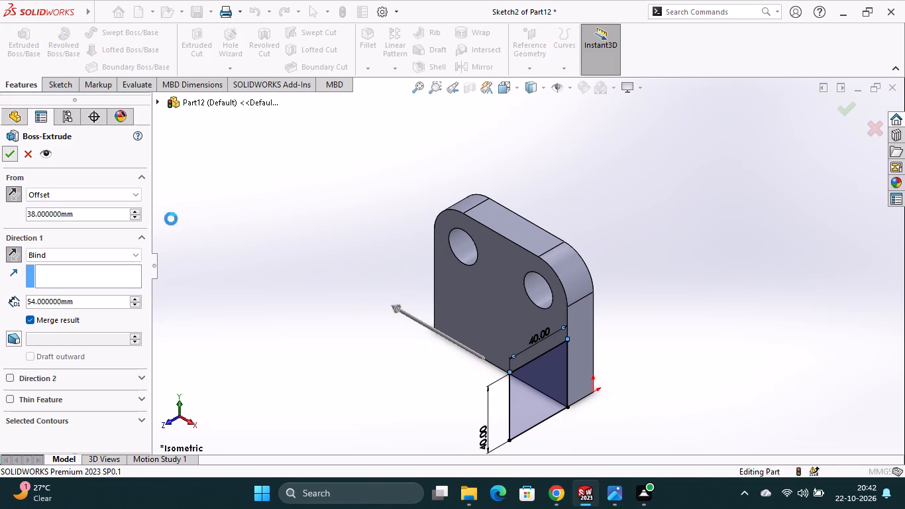
left_click(658, 403)
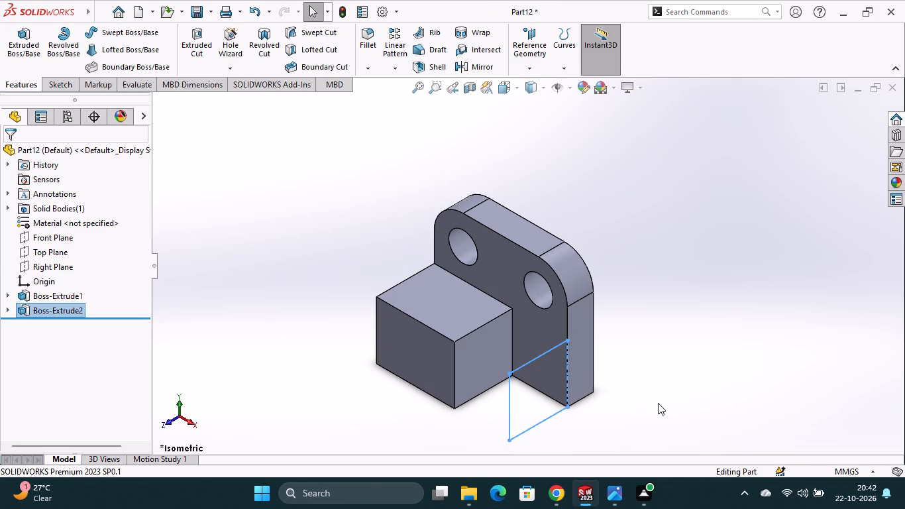
Edit the block's boss extrusion, setting its start offset to 20 mm and its Blind depth to 54 mm.
middle_click_drag(655, 404, 690, 395)
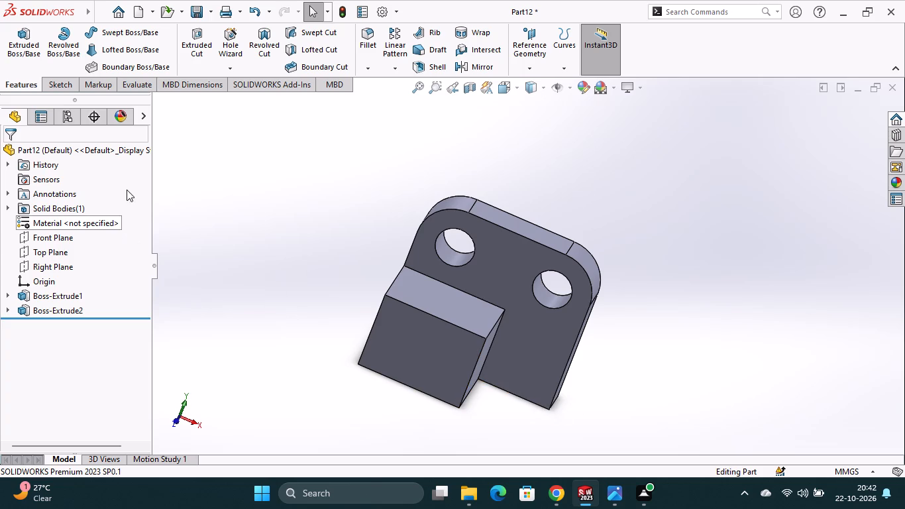
right_click(50, 312)
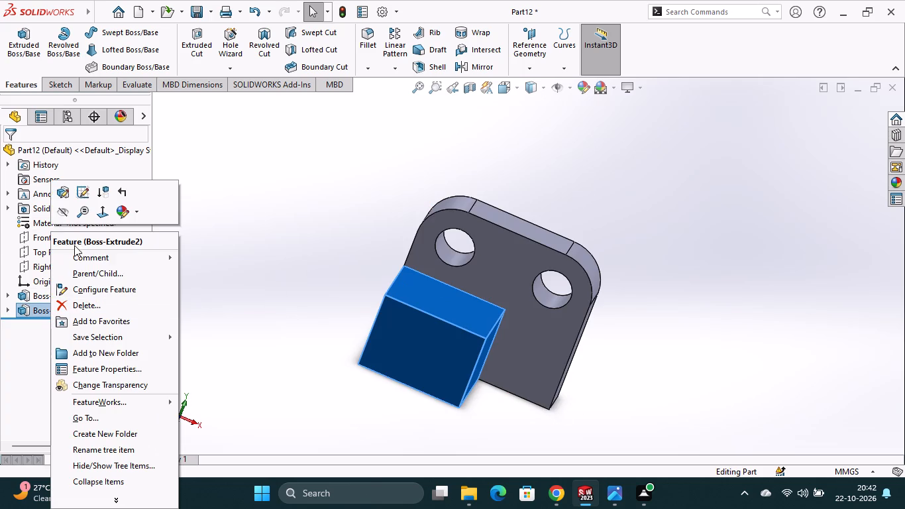
left_click(66, 199)
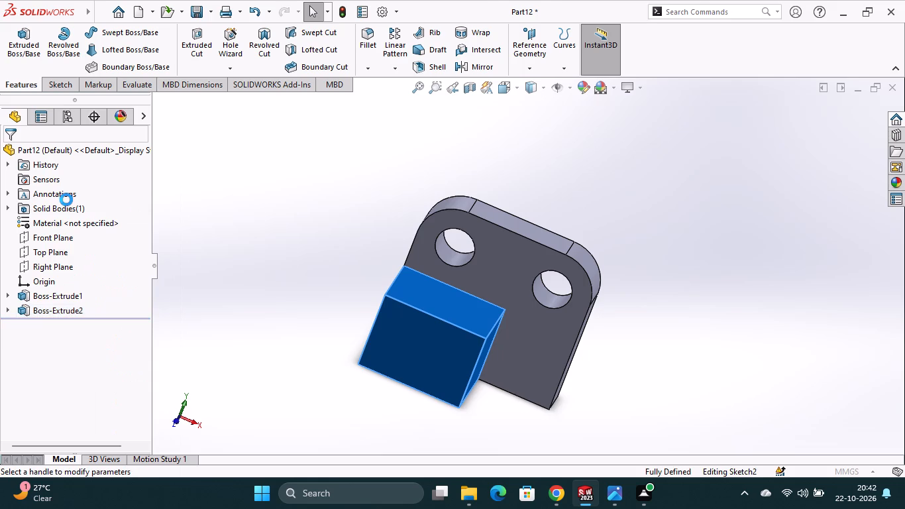
left_click_drag(79, 211, 27, 215)
key("2")
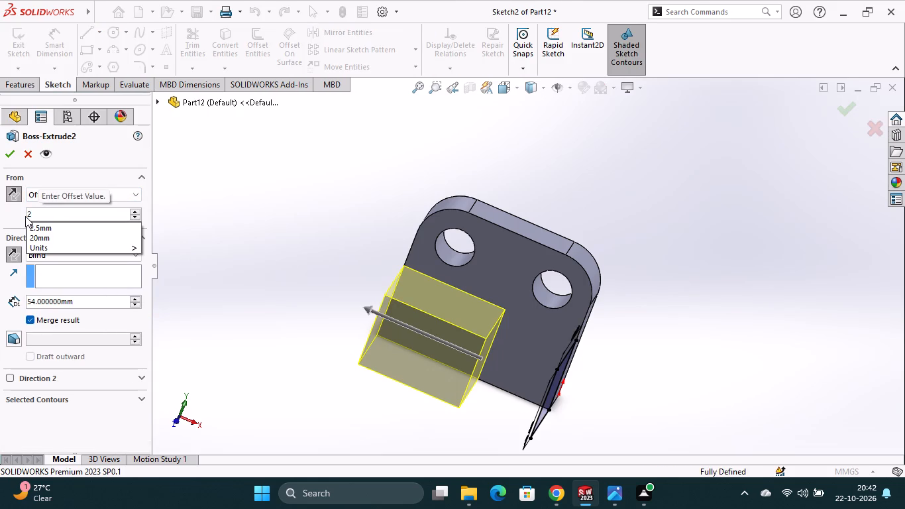
key("0")
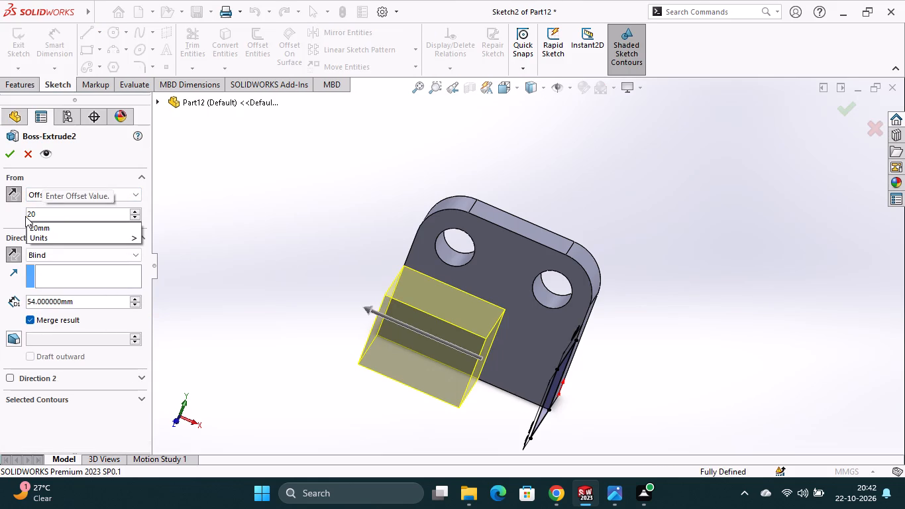
key("Return")
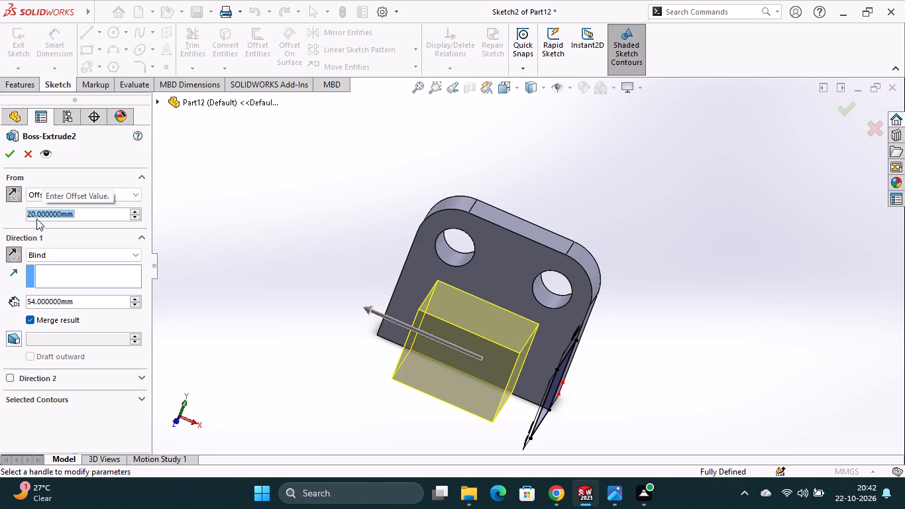
left_click_drag(74, 300, 30, 301)
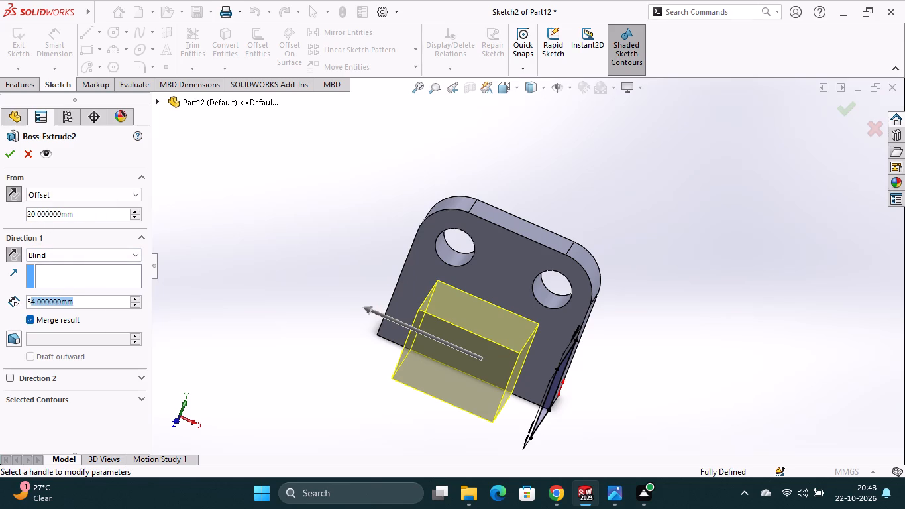
left_click_drag(30, 301, 19, 302)
key("5")
key("4")
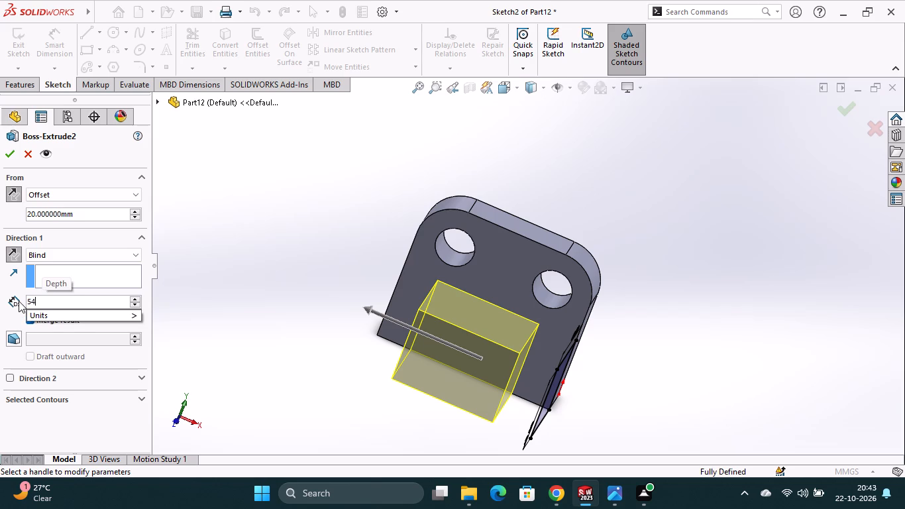
key("Return")
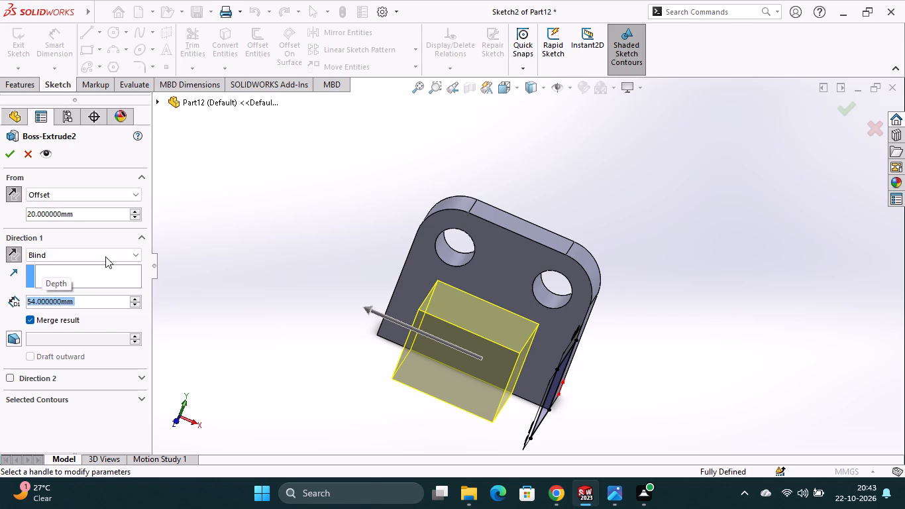
left_click(11, 153)
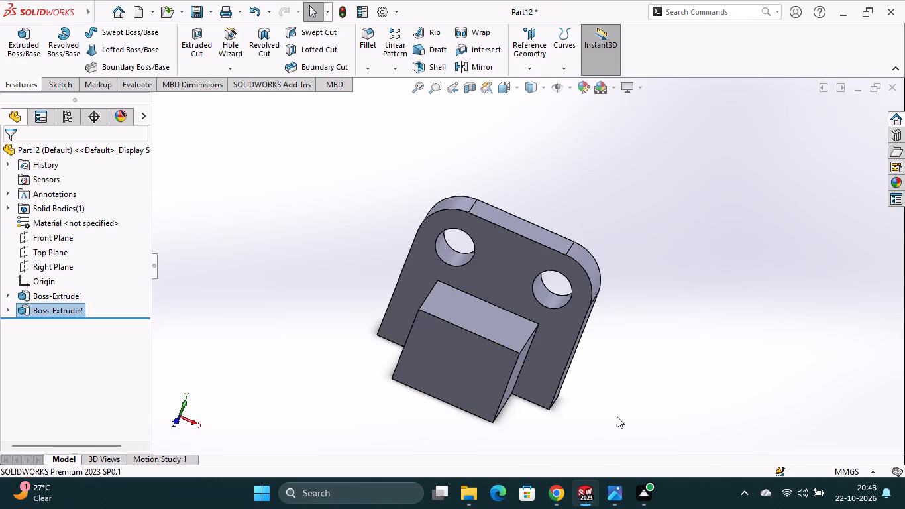
Select the plate's front face around the two holes.
middle_click_drag(623, 418, 637, 420)
left_click(500, 263)
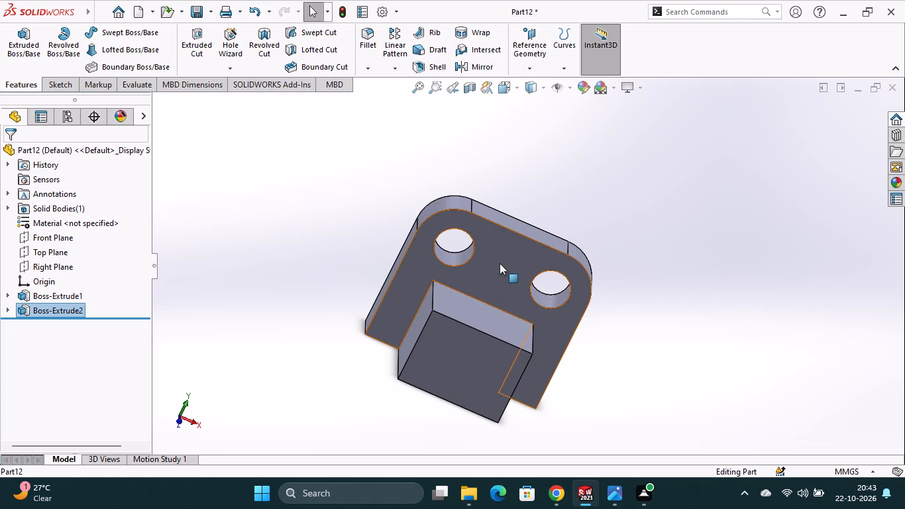
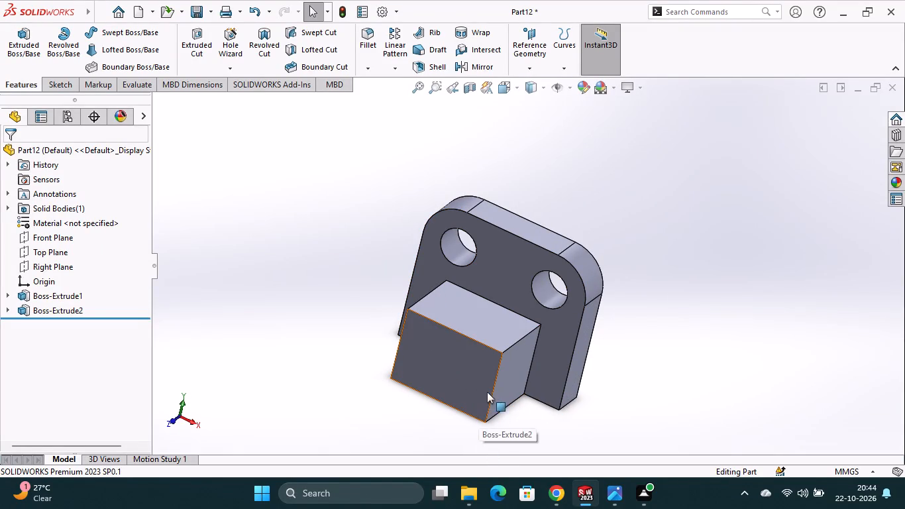
Start a sketch on the block's 40 by 40 mm side face and convert the face's outline into sketch lines.
middle_click_drag(553, 408, 515, 407)
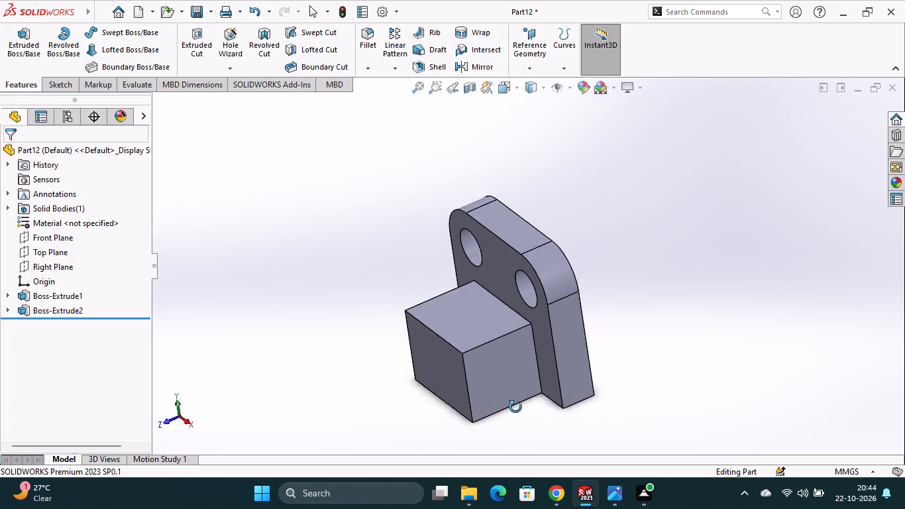
middle_click_drag(515, 407, 464, 400)
scroll(458, 397, "down", 1)
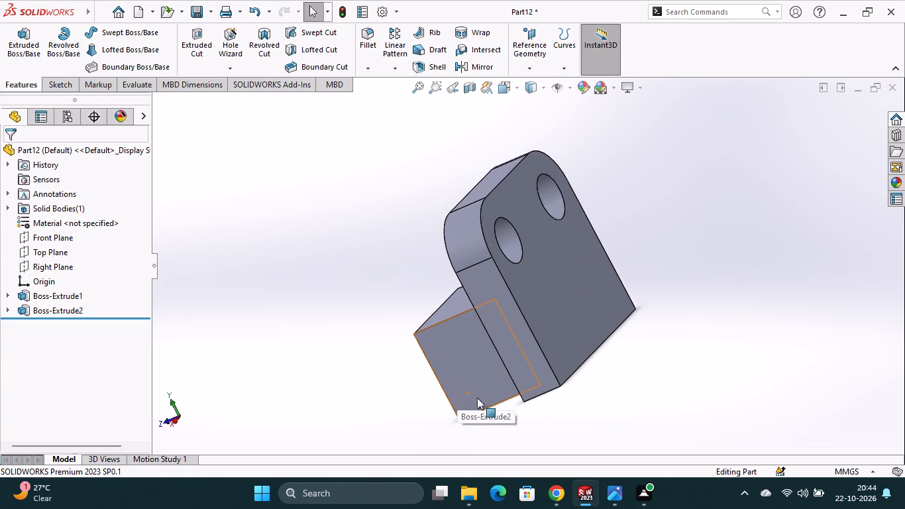
middle_click_drag(689, 402, 714, 378)
scroll(689, 402, "down", 1)
scroll(710, 377, "up", 1)
left_click(443, 333)
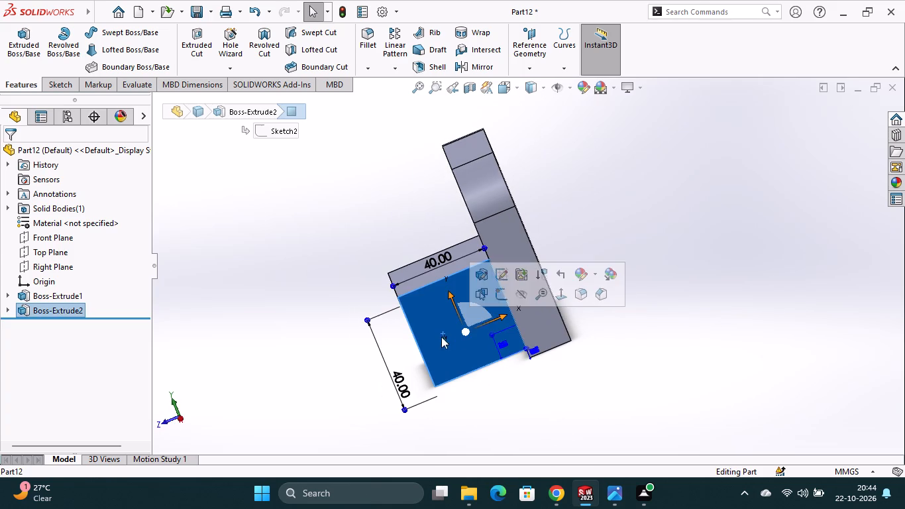
left_click(496, 294)
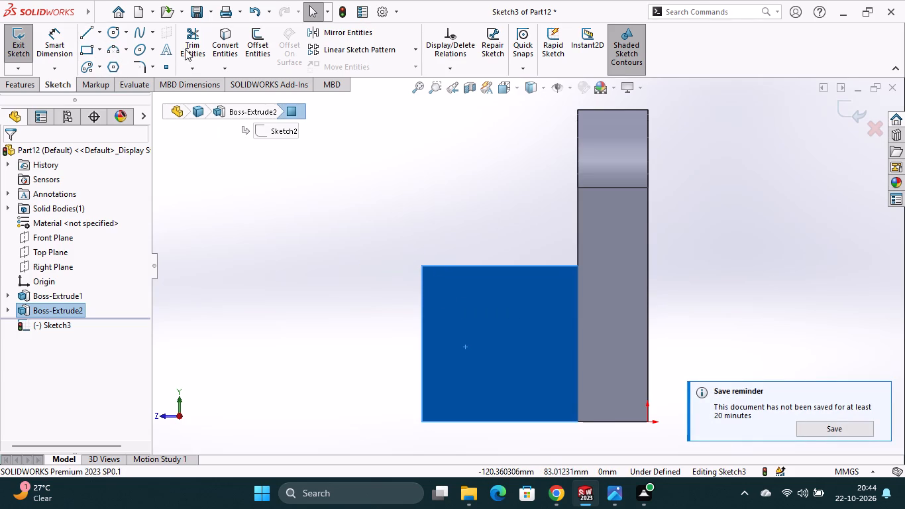
left_click(215, 29)
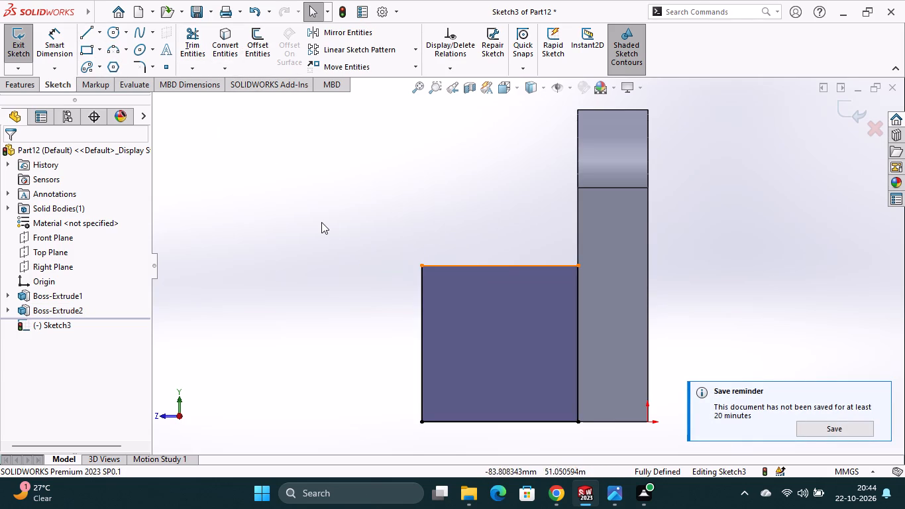
left_click(321, 222)
left_click(467, 264)
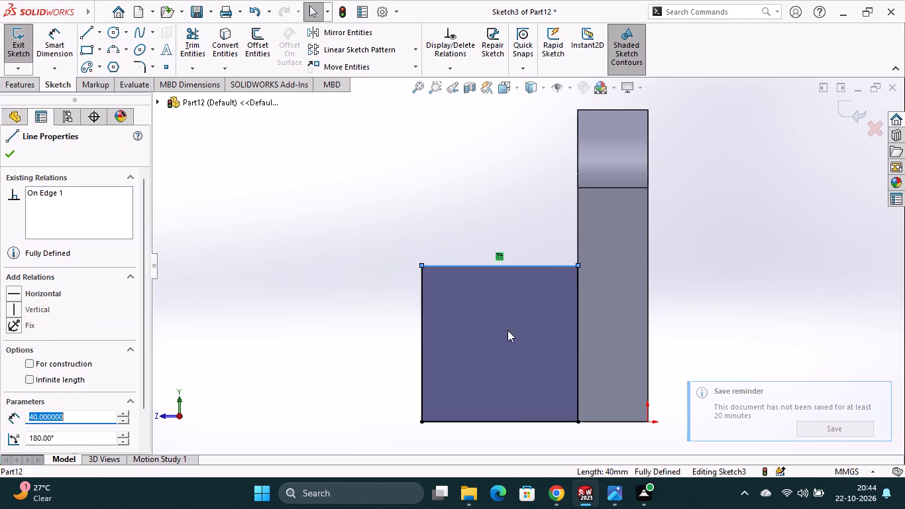
left_click(422, 319)
left_click(346, 231)
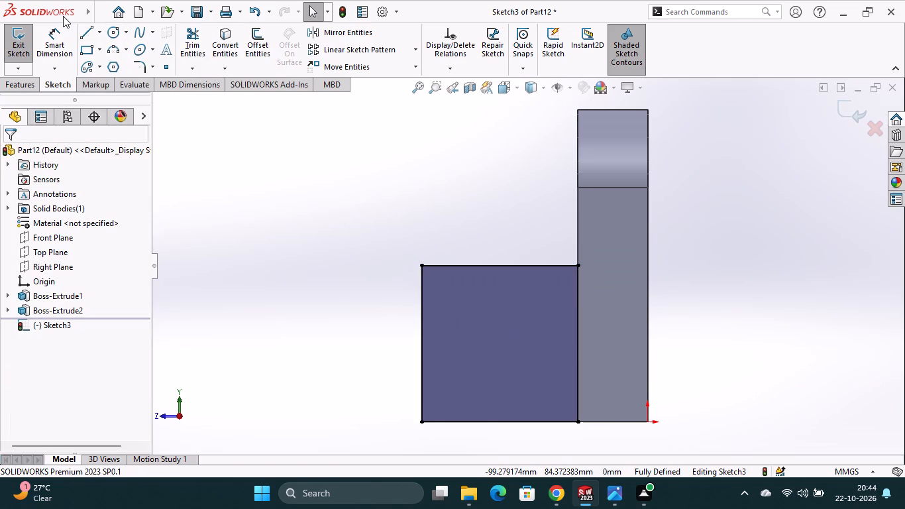
Sketch a line about 7 mm down the block's front edge, then an about 82 mm long rectangular outline ending at its bottom corner.
left_click(80, 30)
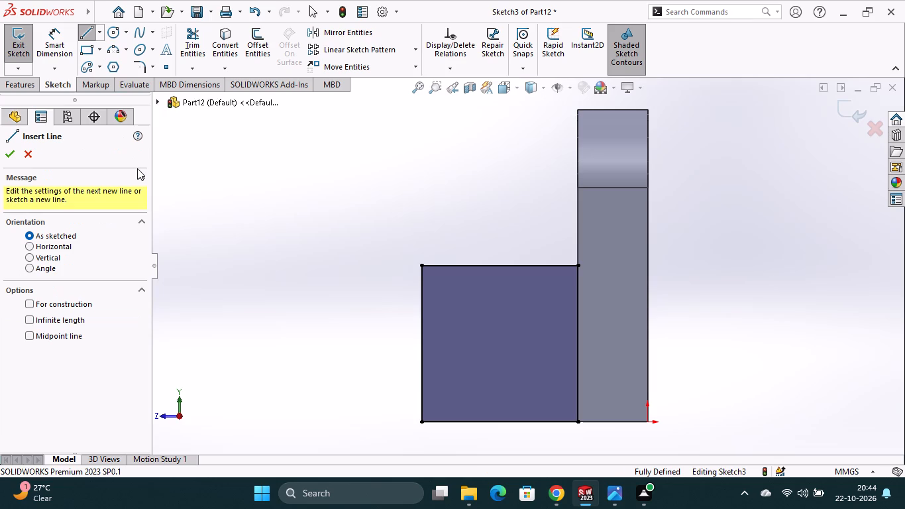
left_click(421, 265)
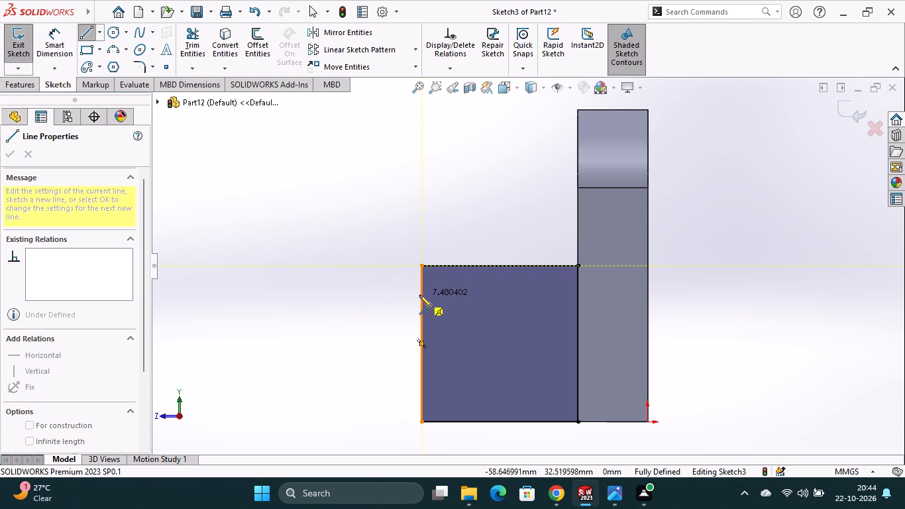
left_click(420, 292)
scroll(260, 288, "up", 1)
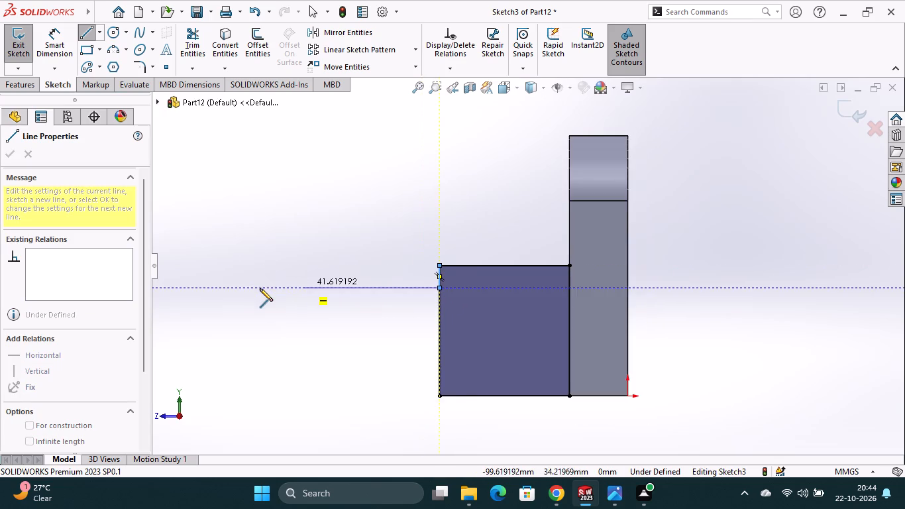
scroll(304, 303, "up", 1)
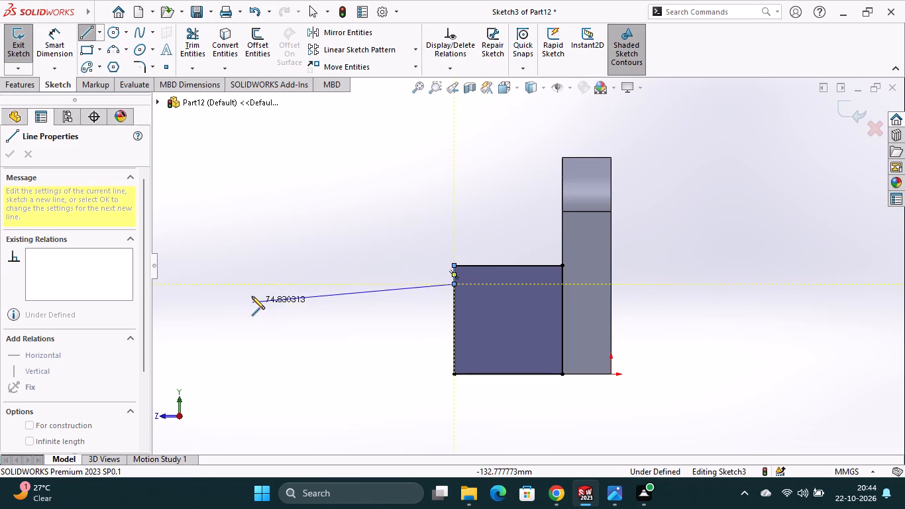
left_click(232, 286)
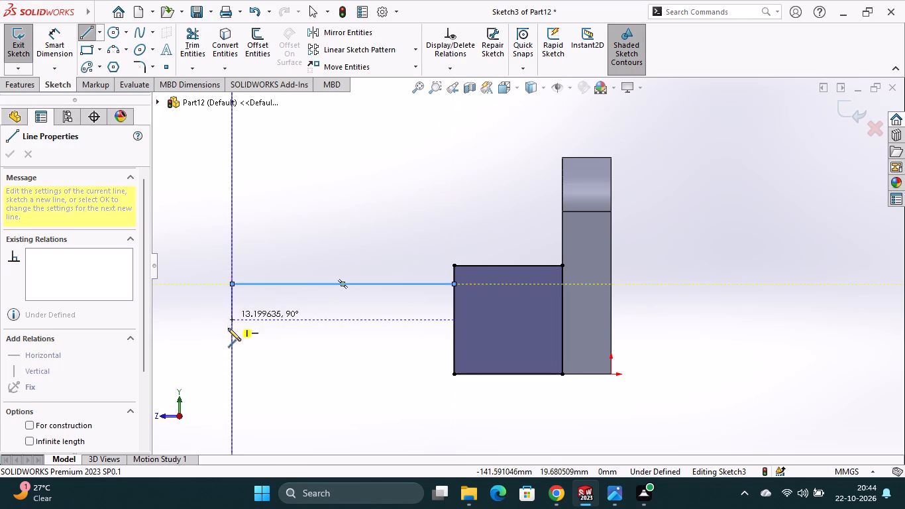
left_click(232, 374)
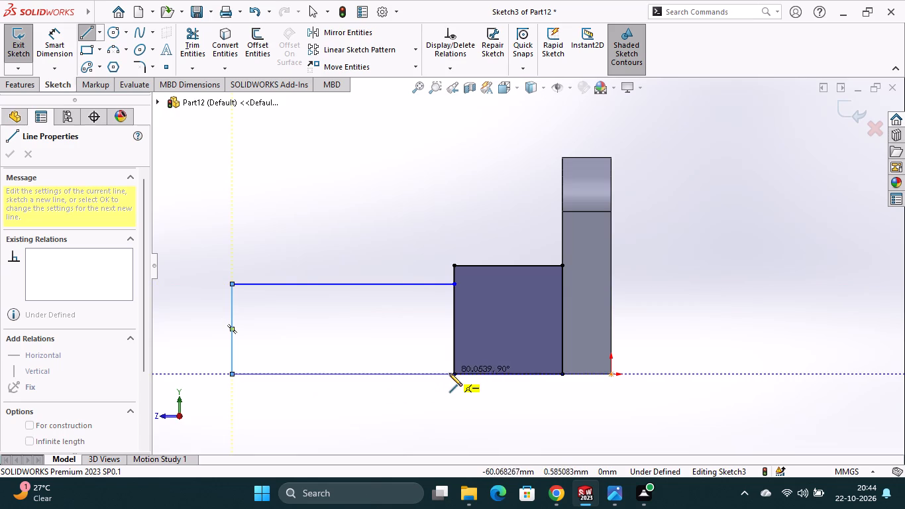
left_click(453, 374)
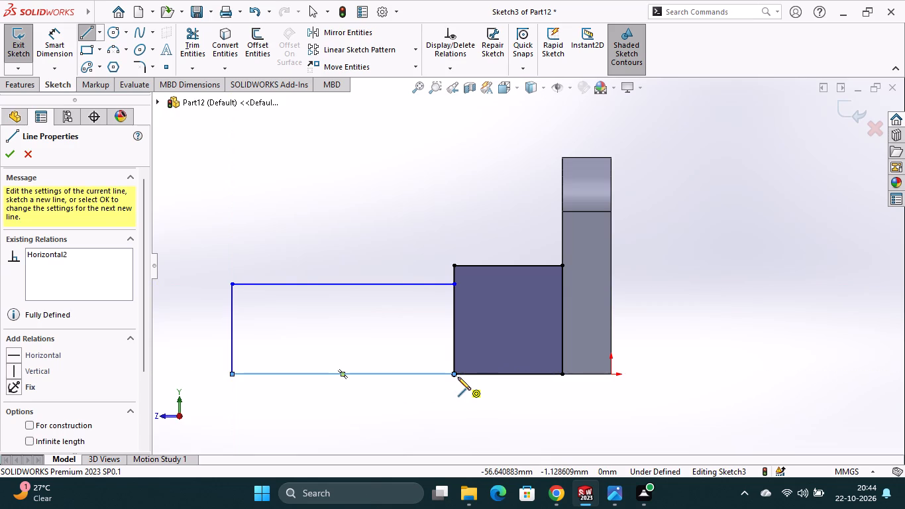
key("Escape")
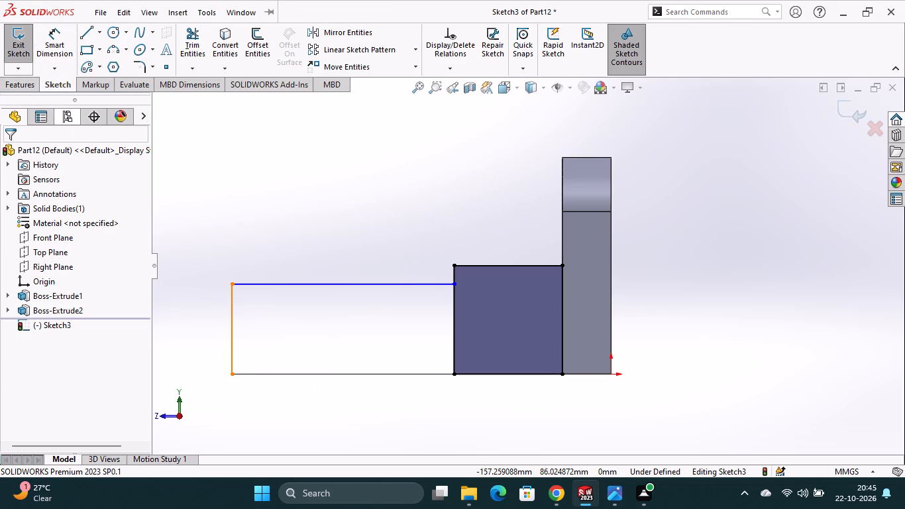
Dimension the short vertical segment between the block's top corner and the new profile's top line to 6 mm.
left_click(62, 40)
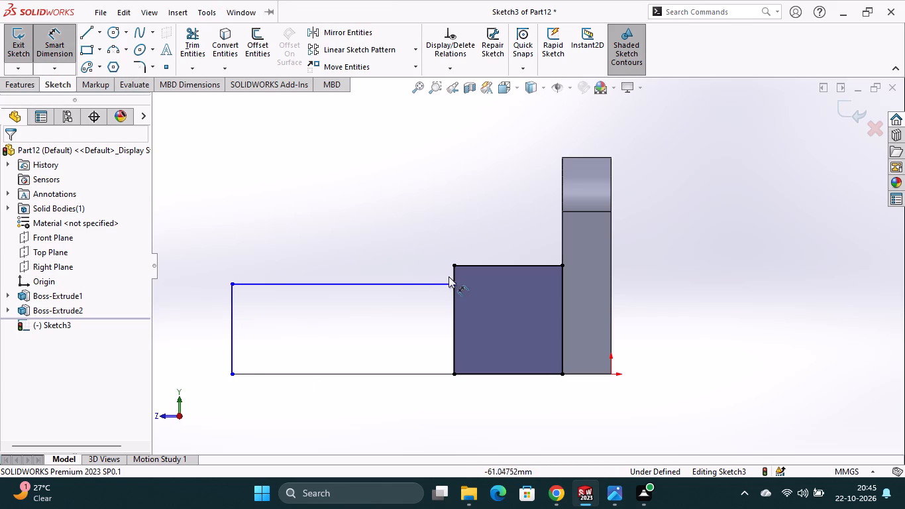
left_click(452, 276)
left_click(434, 273)
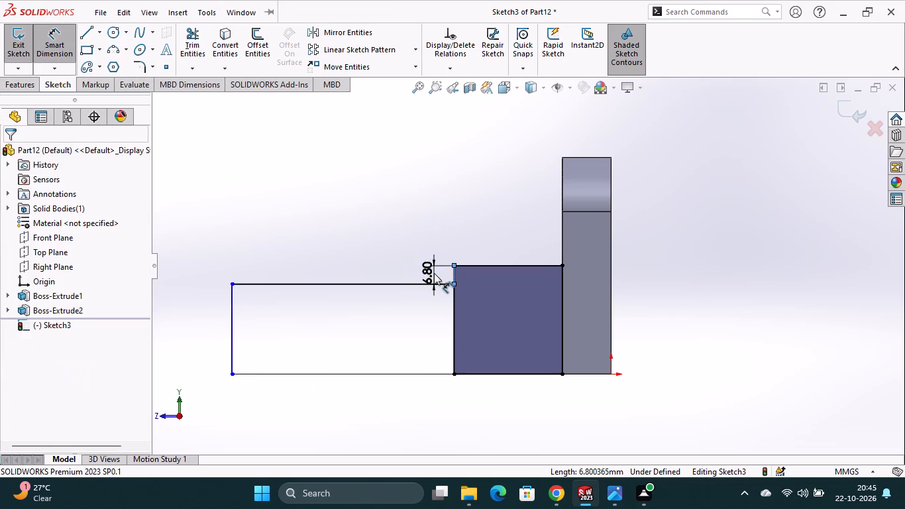
key("6")
key("Return")
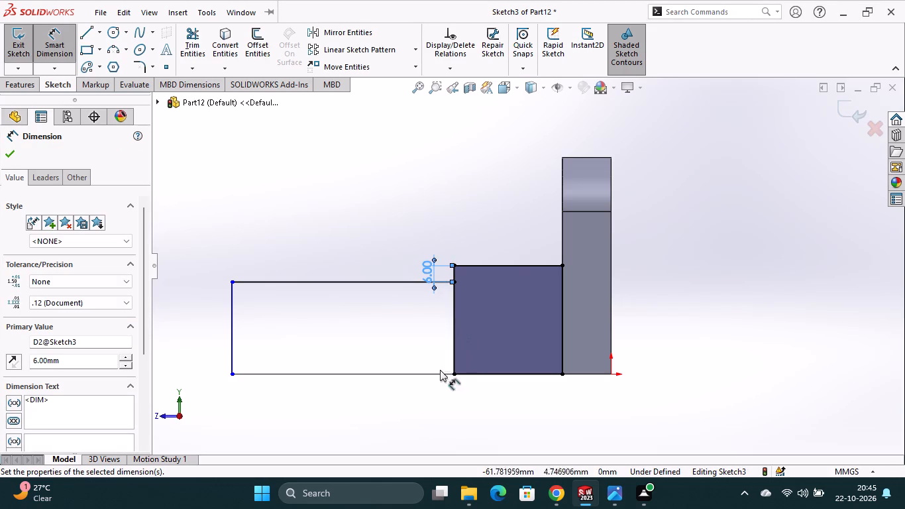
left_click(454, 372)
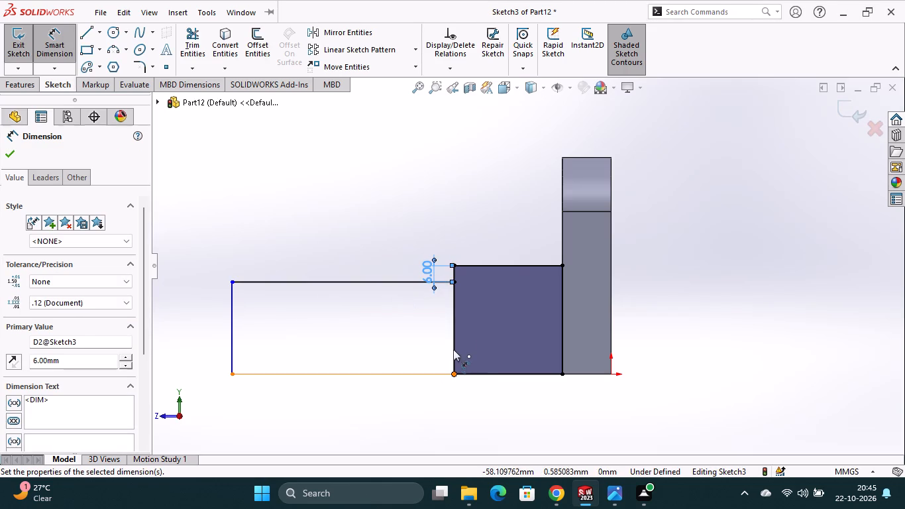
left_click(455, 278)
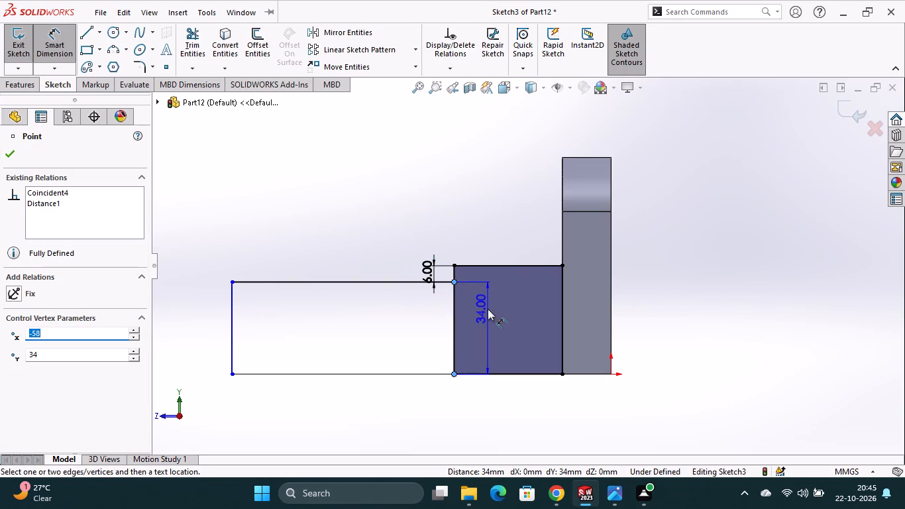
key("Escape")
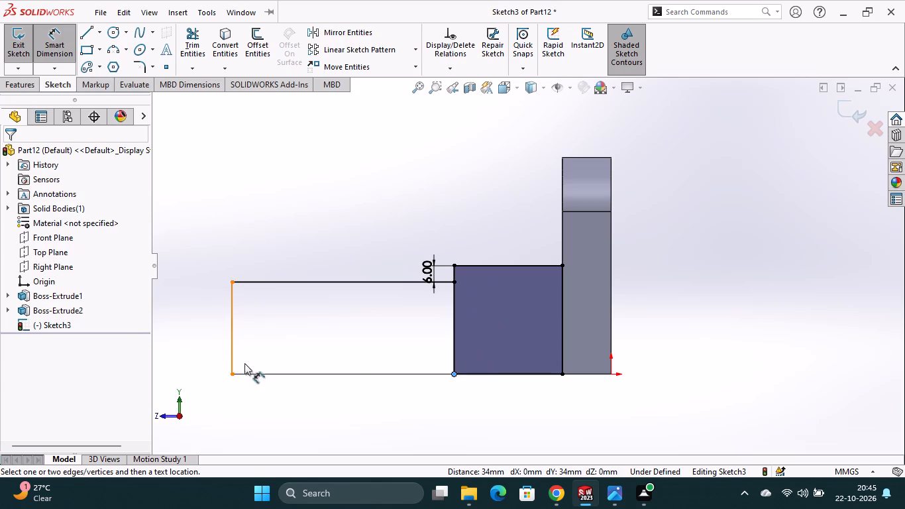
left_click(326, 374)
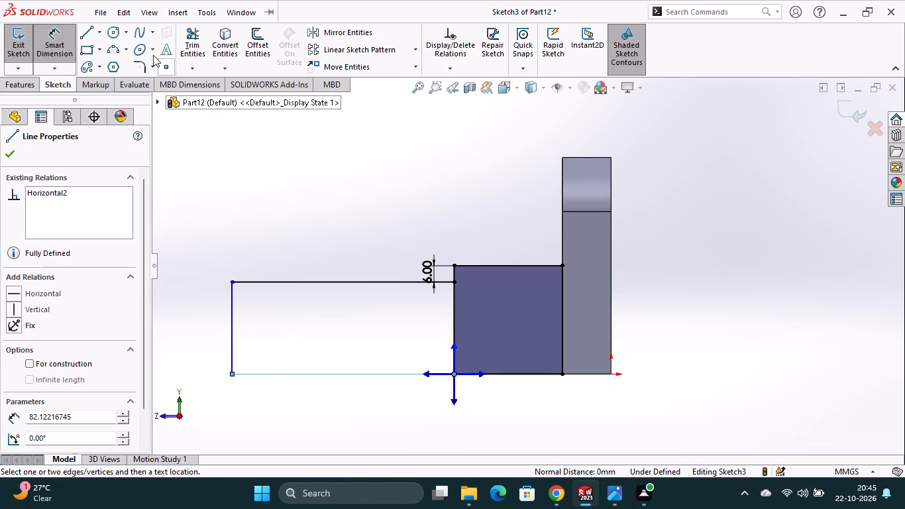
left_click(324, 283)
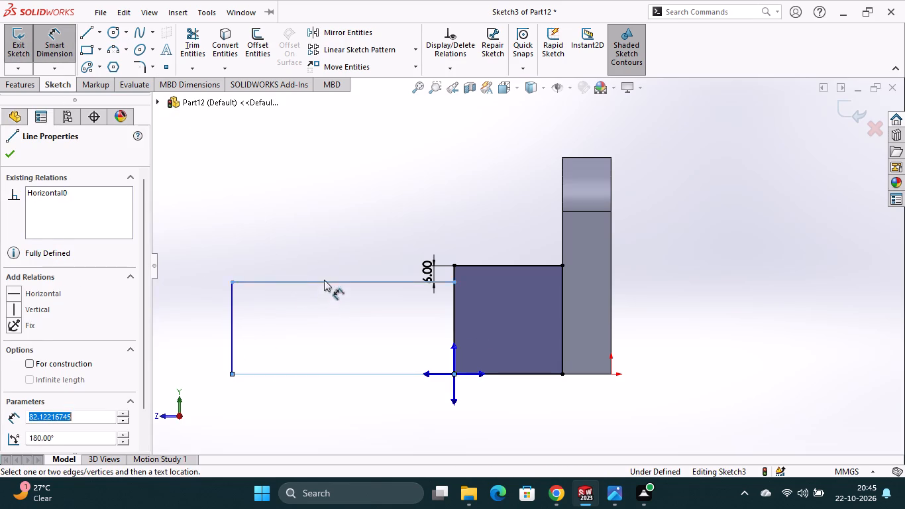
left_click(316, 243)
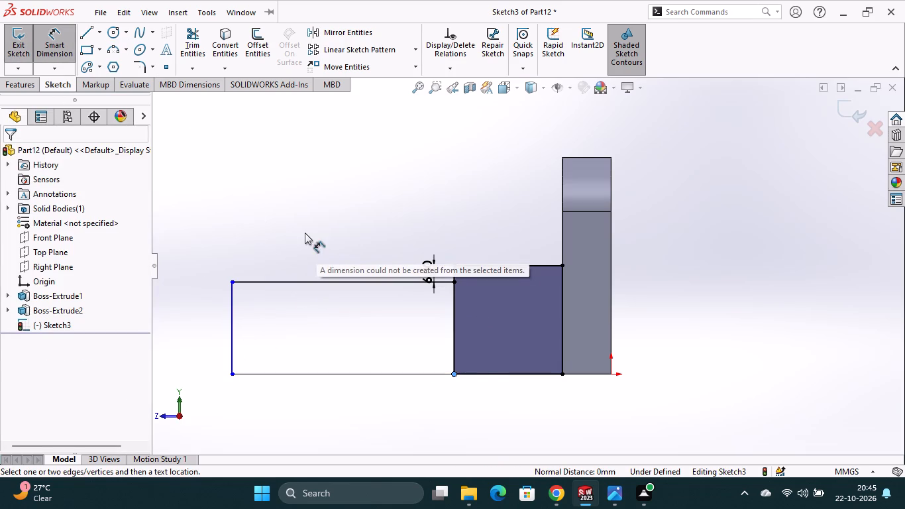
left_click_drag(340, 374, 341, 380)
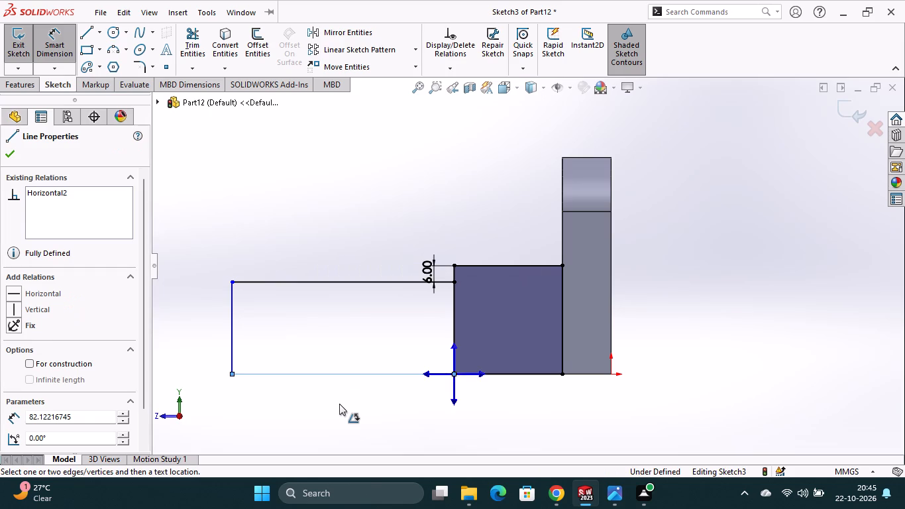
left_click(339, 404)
Dimension the length between the end points of the profile's bottom line to 84 mm.
left_click(456, 376)
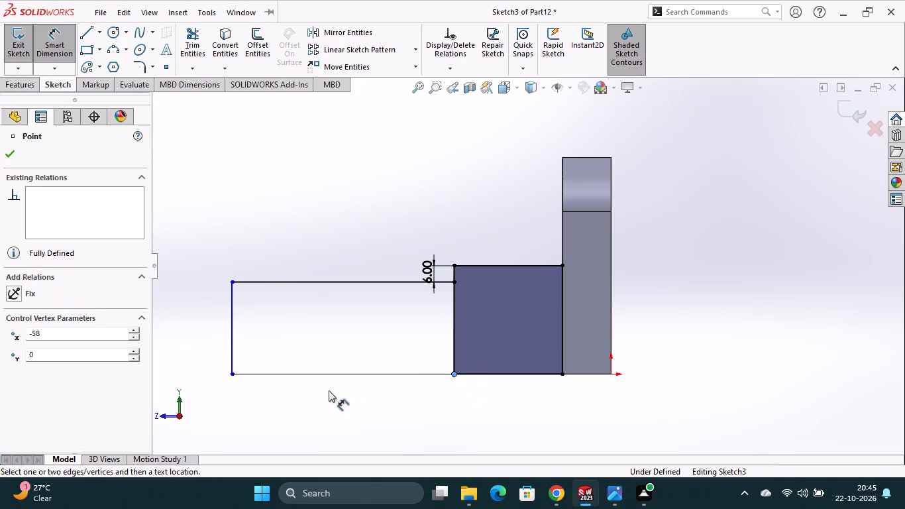
left_click(234, 374)
left_click(327, 408)
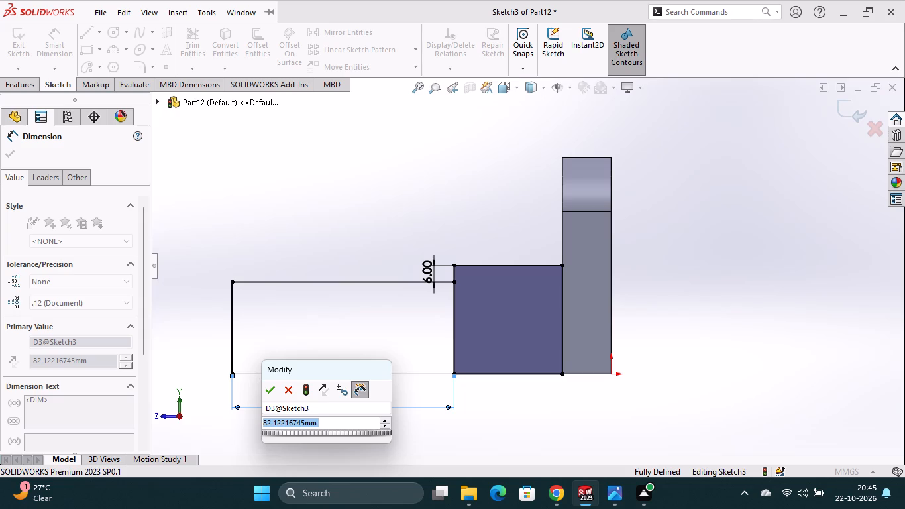
key("8")
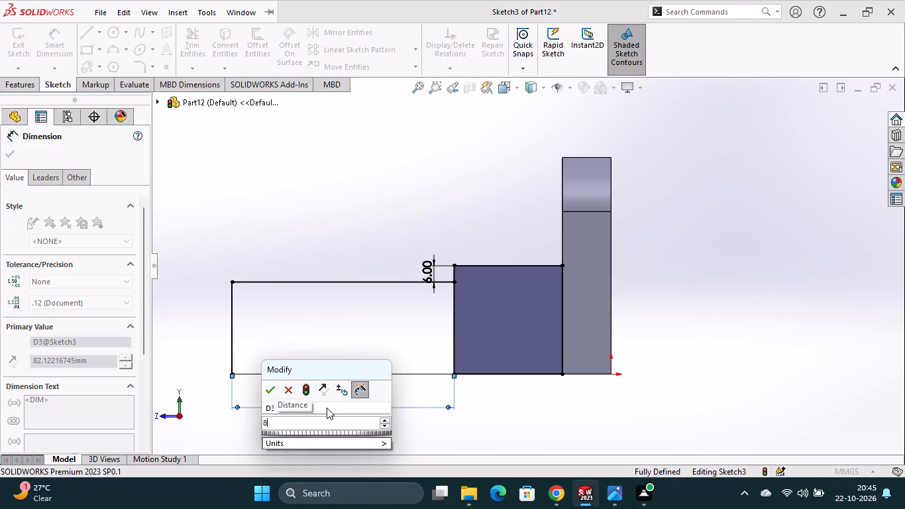
key("4")
key("Return")
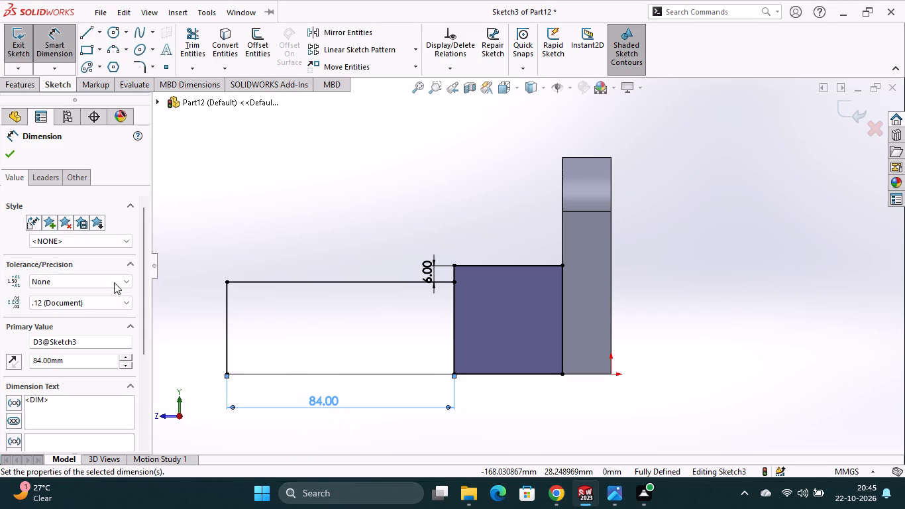
left_click(10, 156)
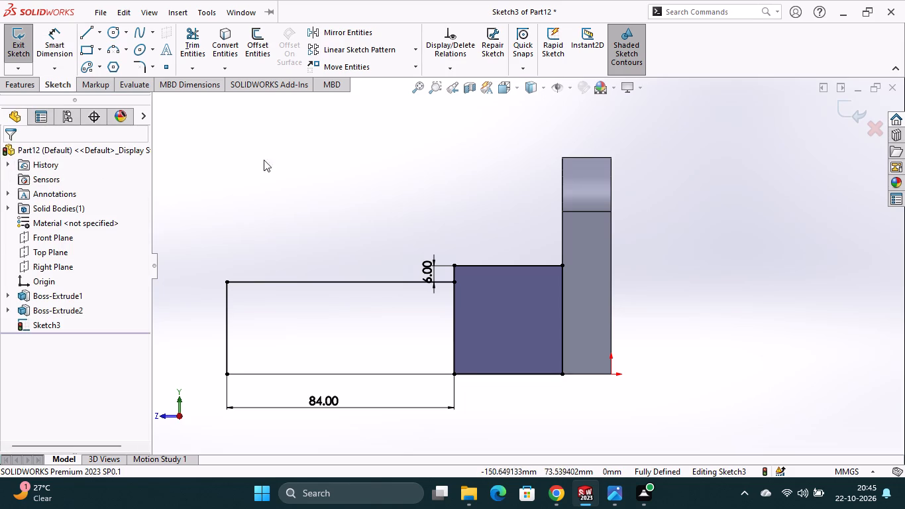
Trim the converted top, bottom and plate-side lines and the short 6 mm segment, leaving only the closed rectangle in front of the block.
left_click(194, 48)
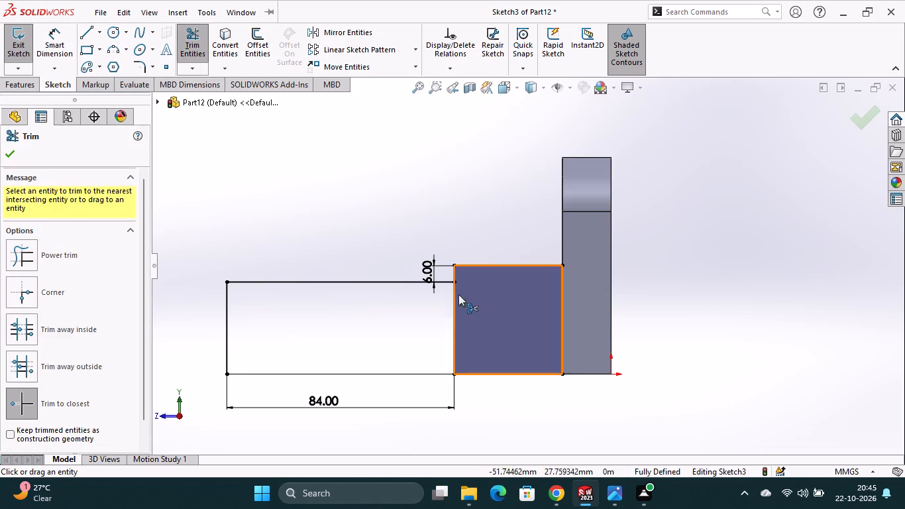
left_click(453, 276)
left_click(472, 266)
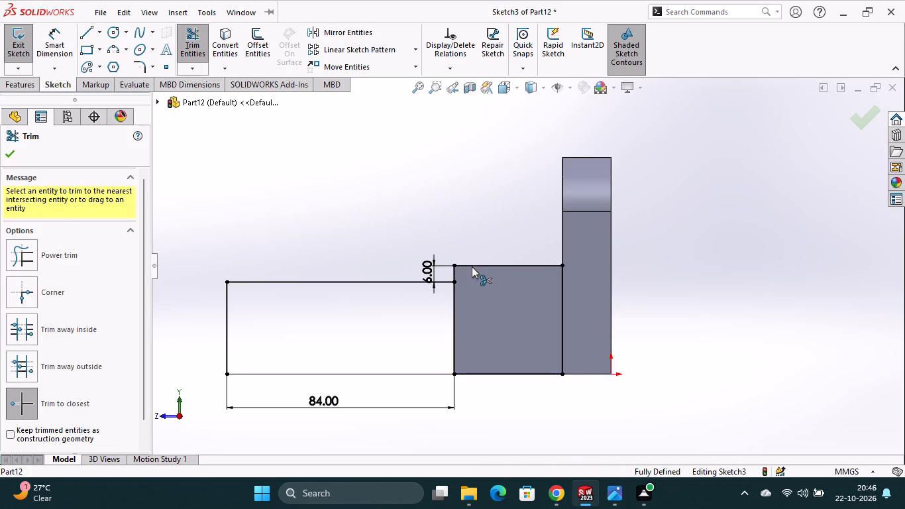
left_click(484, 372)
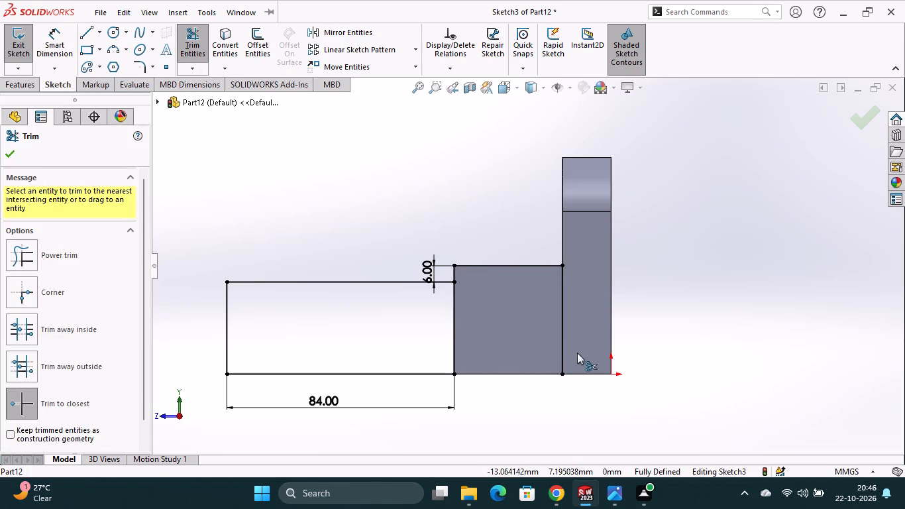
left_click(563, 335)
left_click(452, 273)
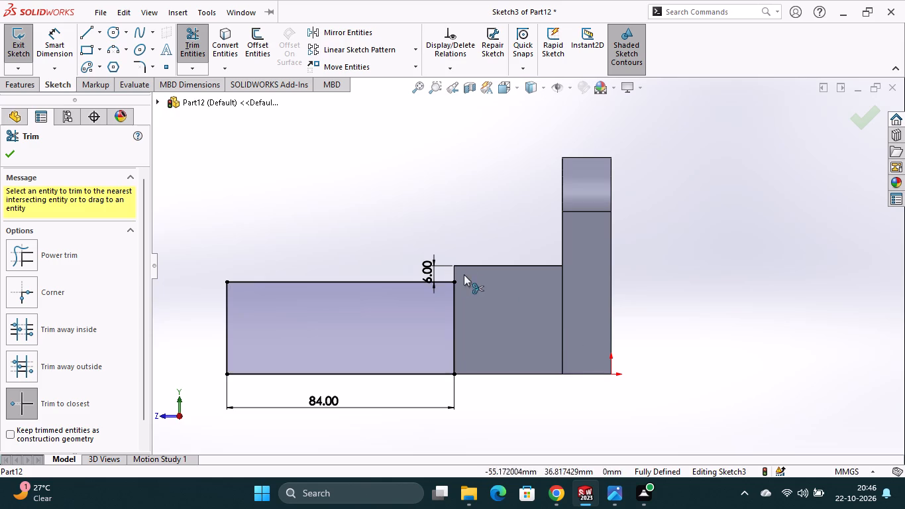
left_click(9, 152)
Extrude the closed rectangle in front of the block 54 mm in the reversed direction, merged with the existing body.
left_click(7, 80)
left_click(31, 48)
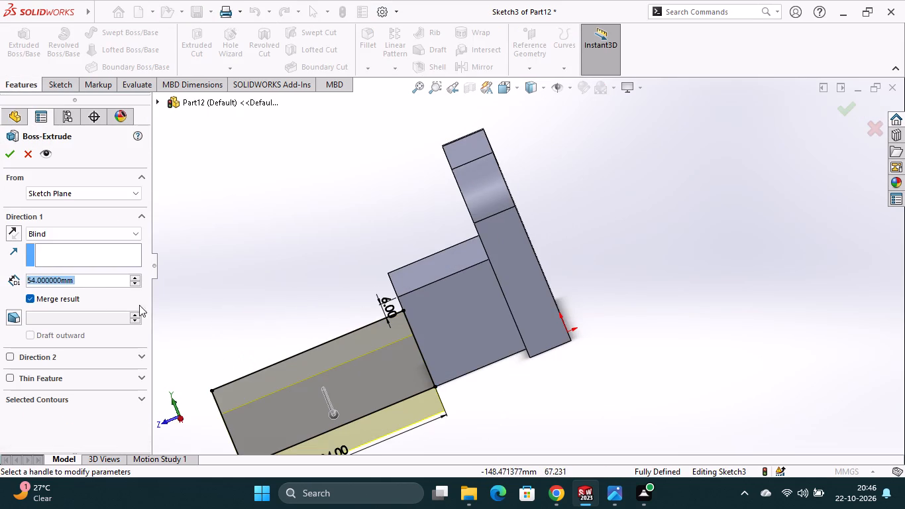
left_click(15, 232)
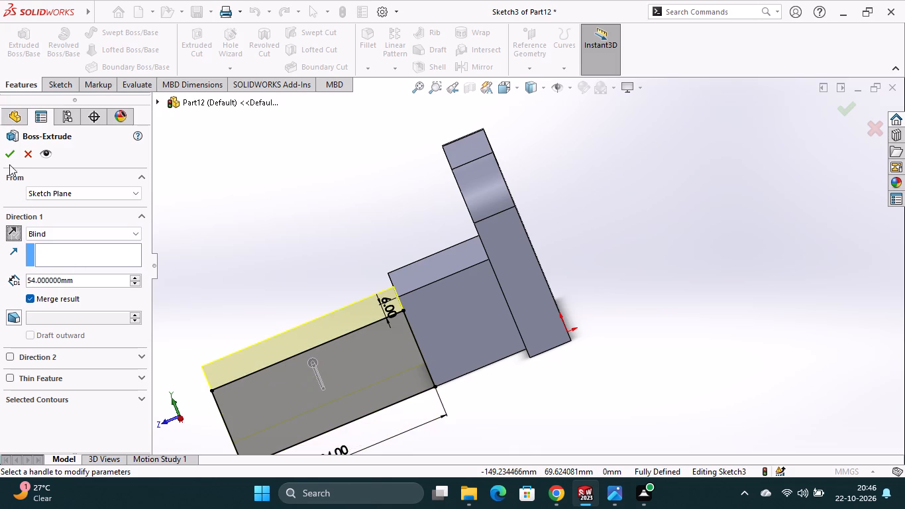
left_click(12, 155)
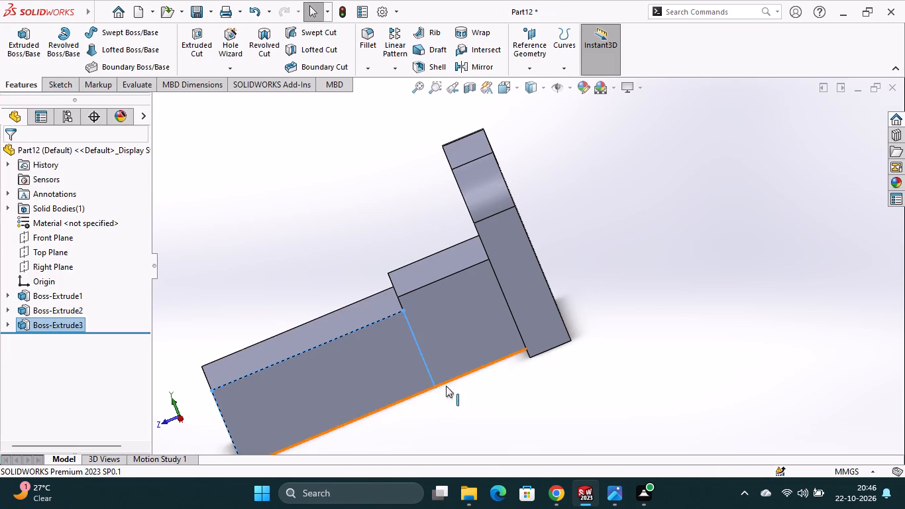
On the block's side face, sketch a line about 22 mm along the bottom edge from the plate, then an about 23.5 mm high rectangle beyond it.
scroll(486, 409, "down", 1)
middle_click_drag(487, 409, 580, 450)
scroll(576, 445, "up", 1)
left_click(521, 368)
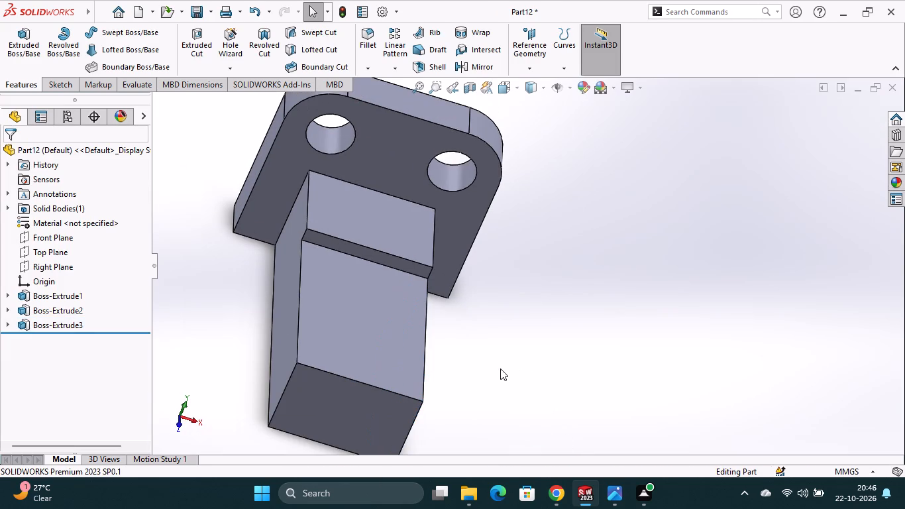
middle_click_drag(498, 367, 471, 297)
left_click(436, 356)
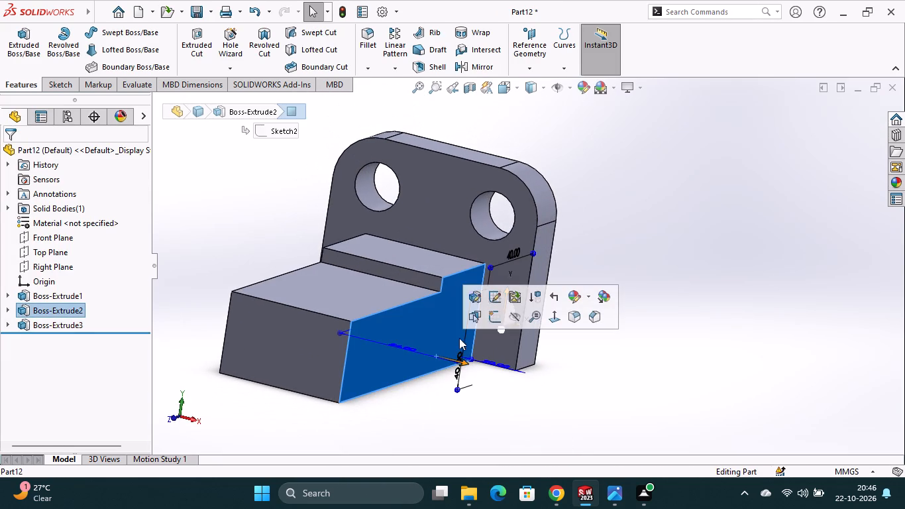
left_click(497, 316)
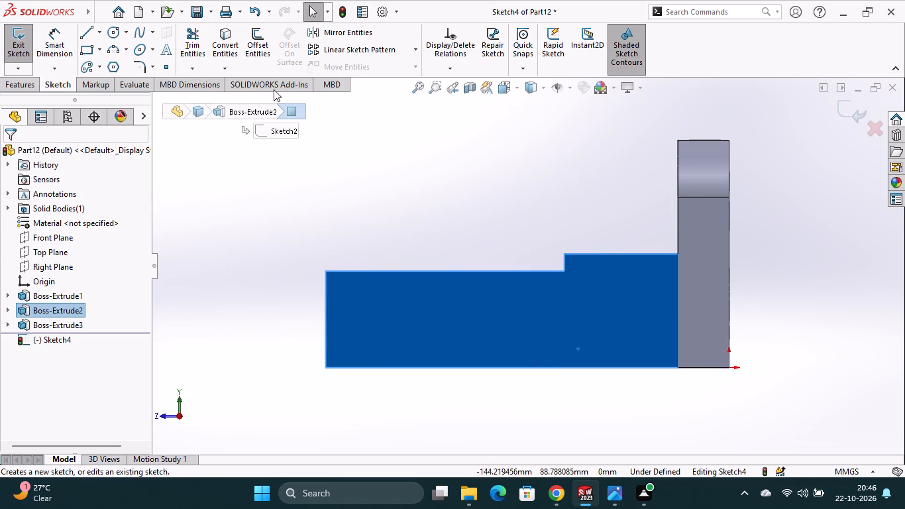
left_click(88, 36)
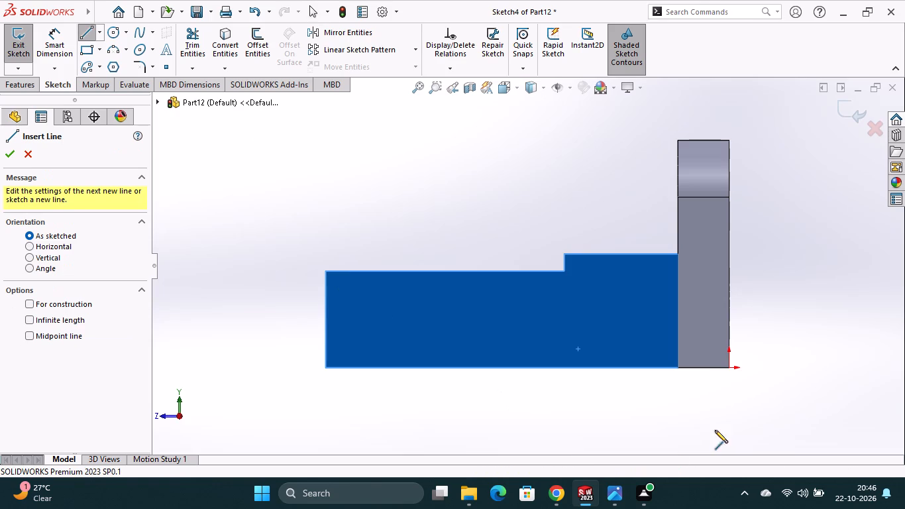
left_click(680, 367)
left_click(616, 369)
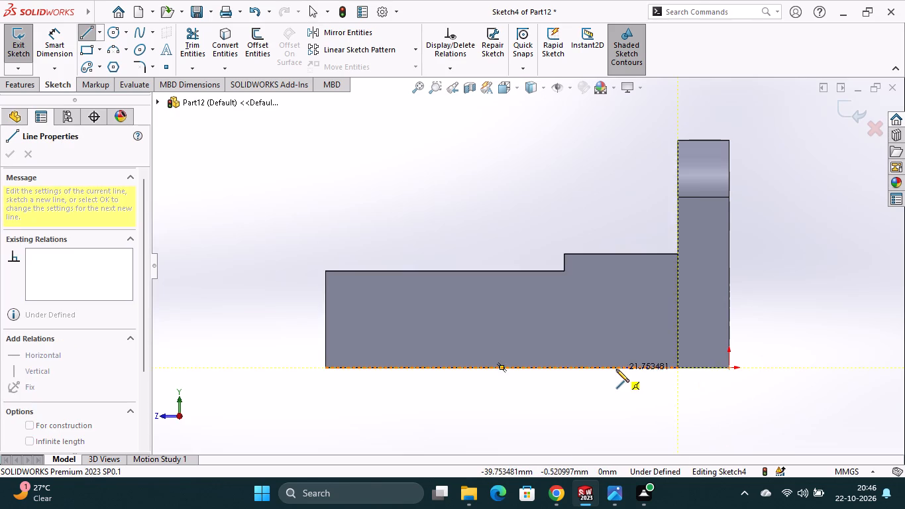
left_click(618, 301)
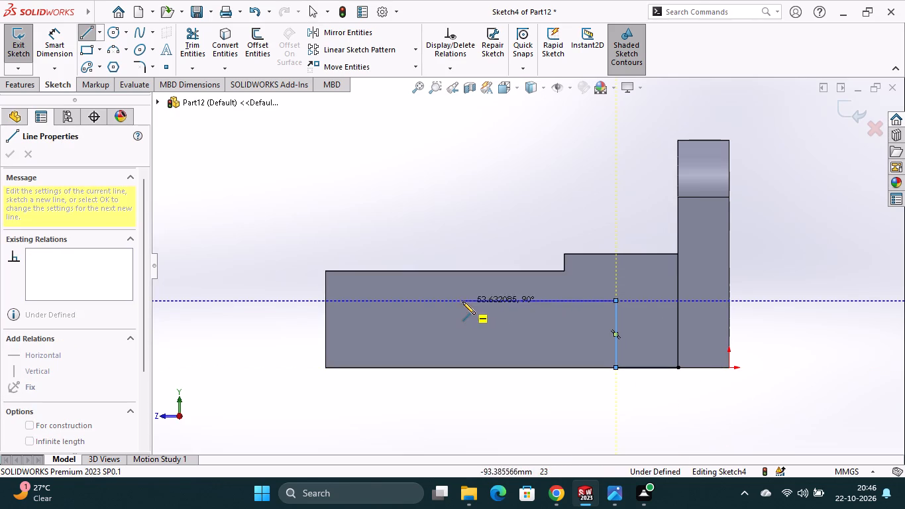
left_click(450, 302)
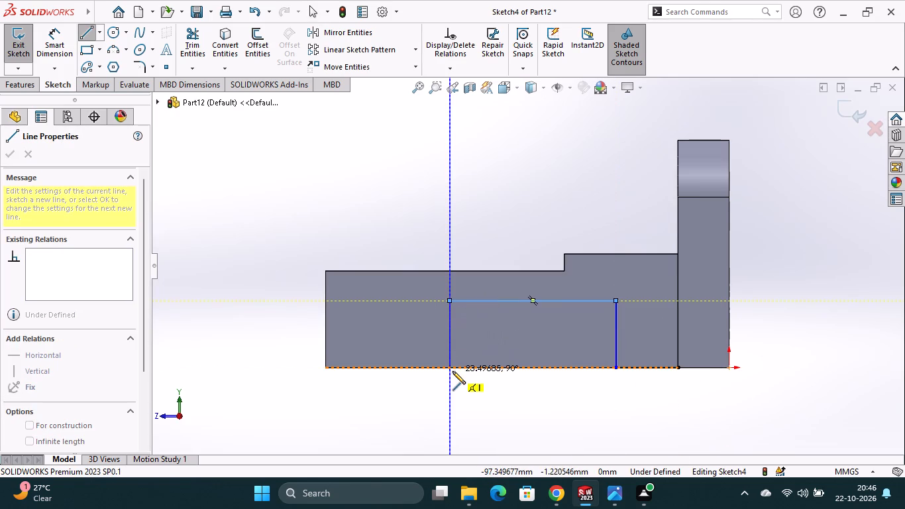
left_click(450, 367)
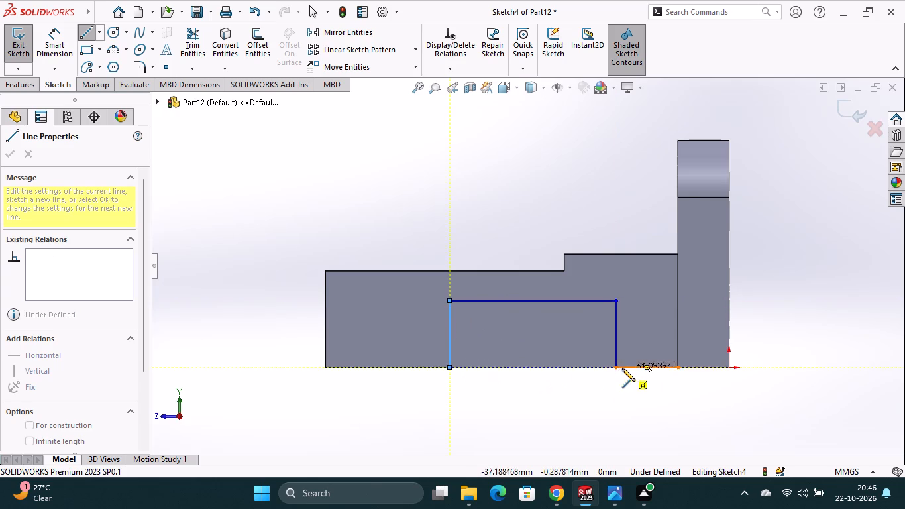
left_click(617, 367)
key("Escape")
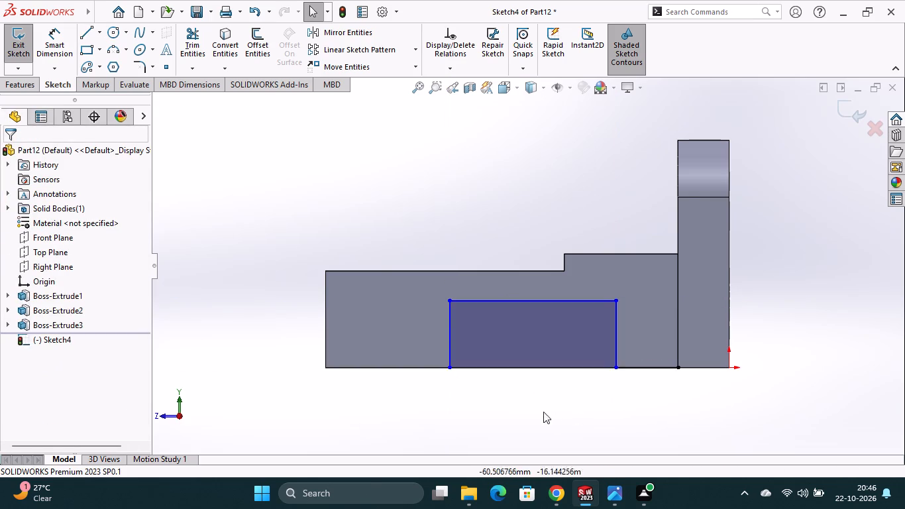
Dimension the bottom line segment between the plate and the rectangle to 18 mm.
left_click(63, 45)
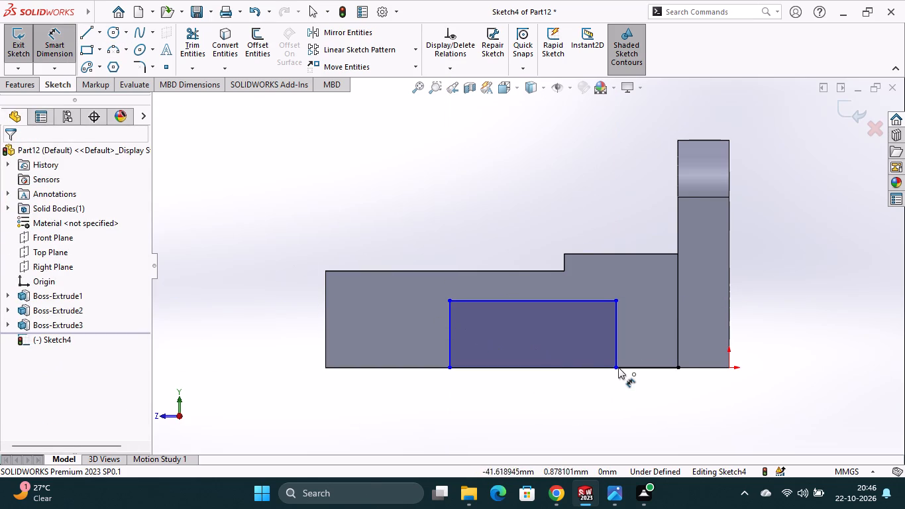
left_click(637, 367)
left_click(639, 395)
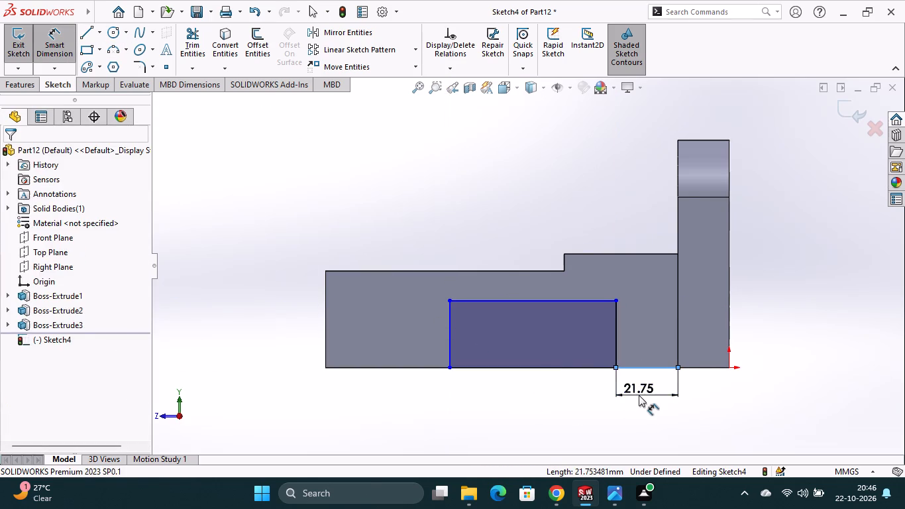
type("18")
key("Return")
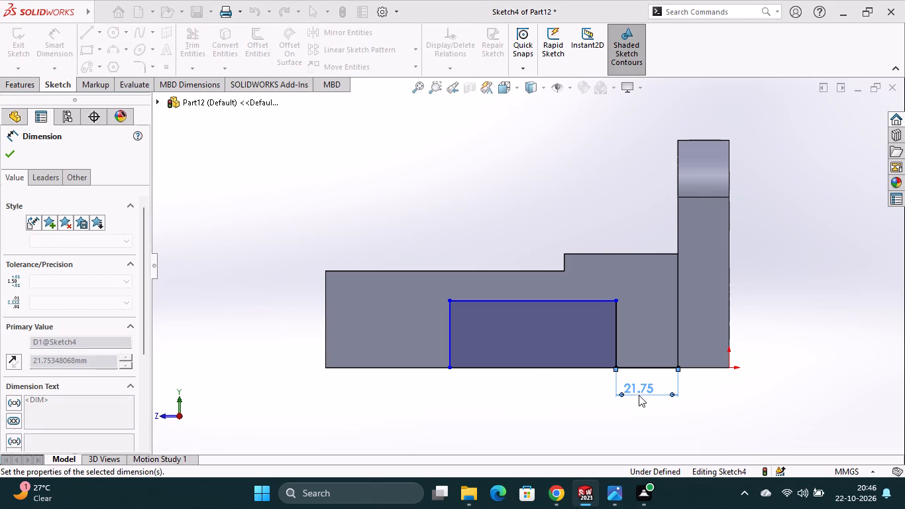
Dimension the rectangle's bottom line to 60 mm.
left_click(527, 368)
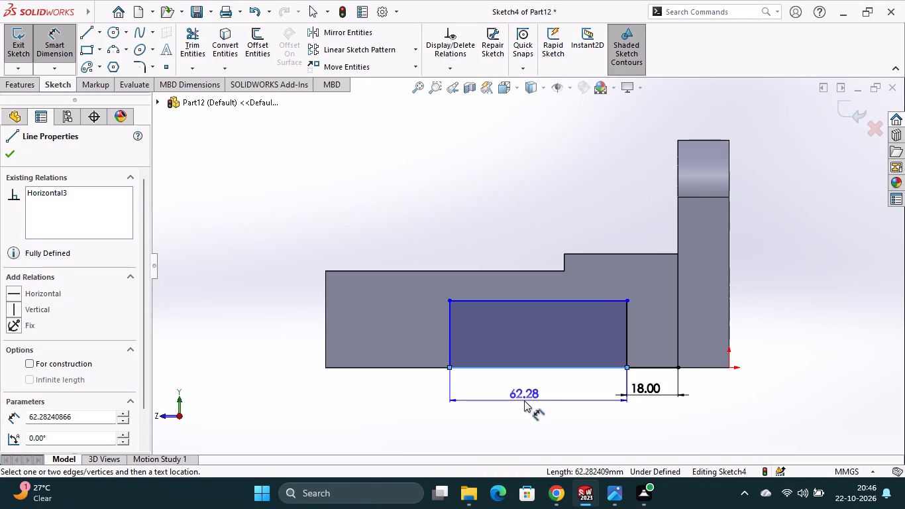
left_click(524, 400)
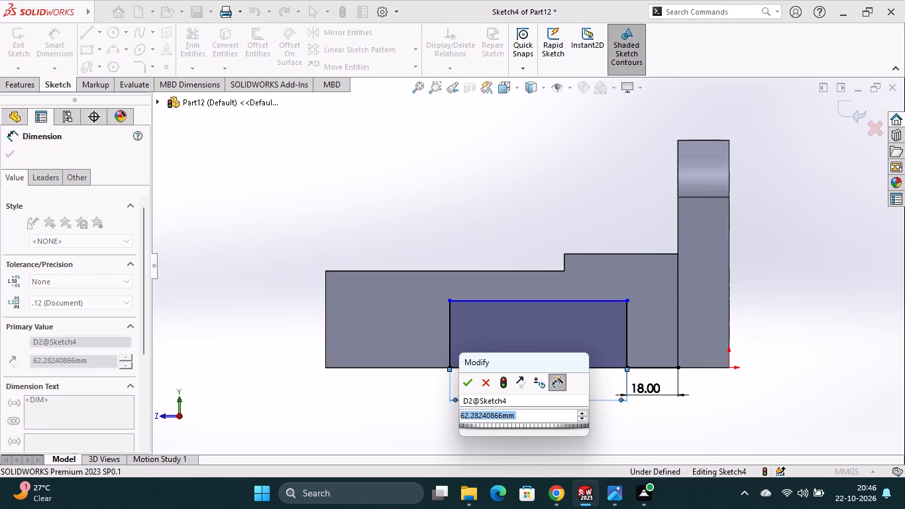
type("60")
key("Return")
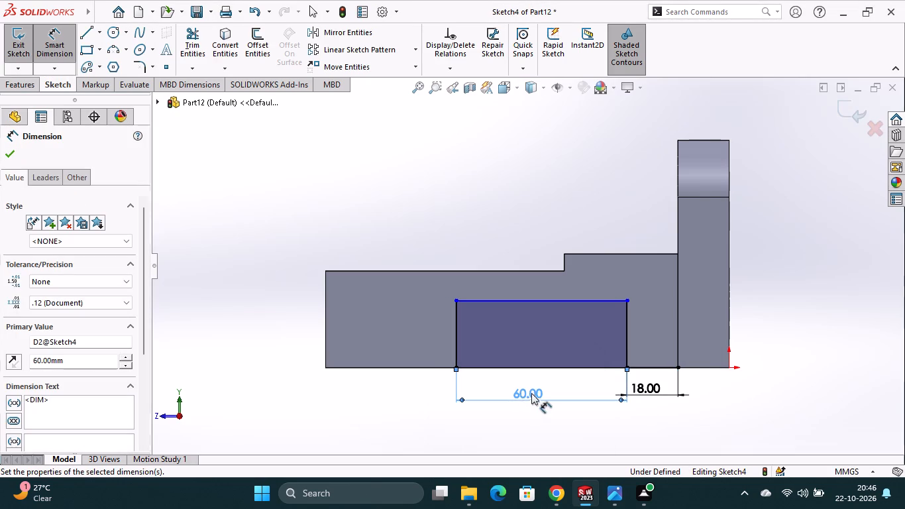
Dimension the rectangle's vertical side farthest from the plate to 40-12-8, giving 20 mm.
left_click(454, 349)
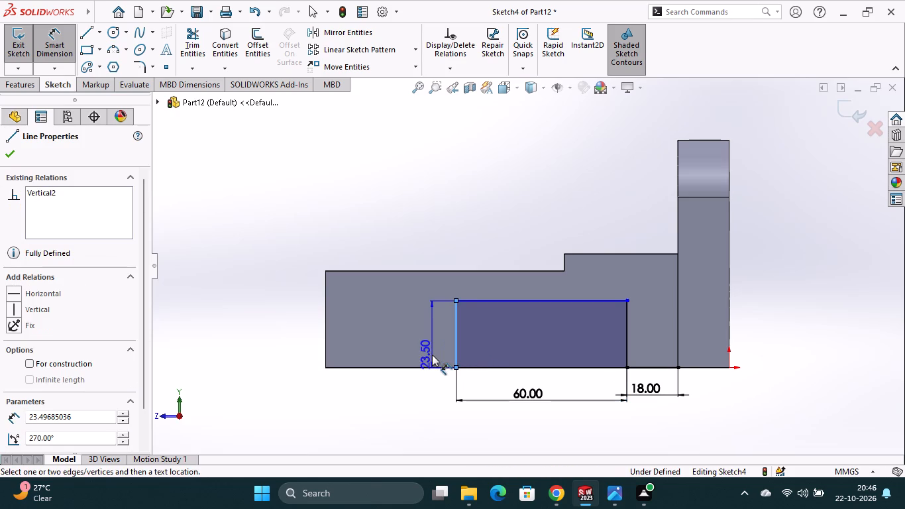
left_click(432, 354)
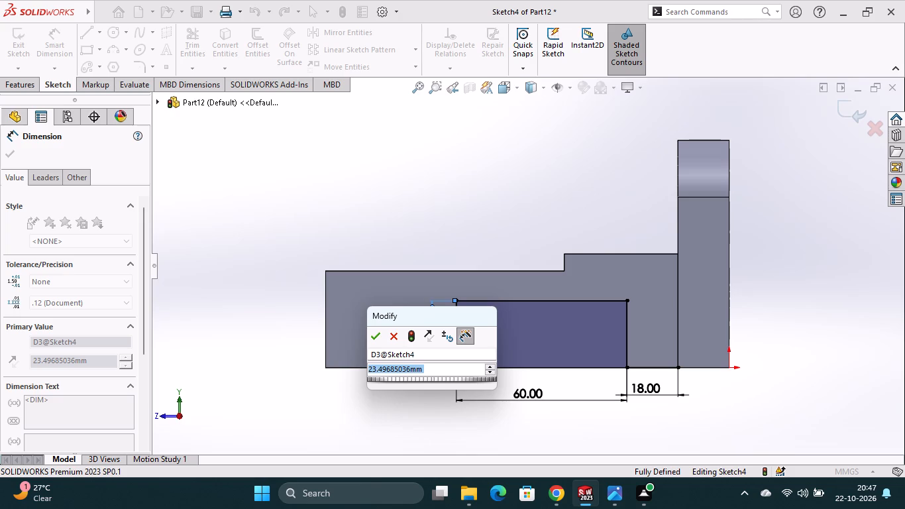
key("4")
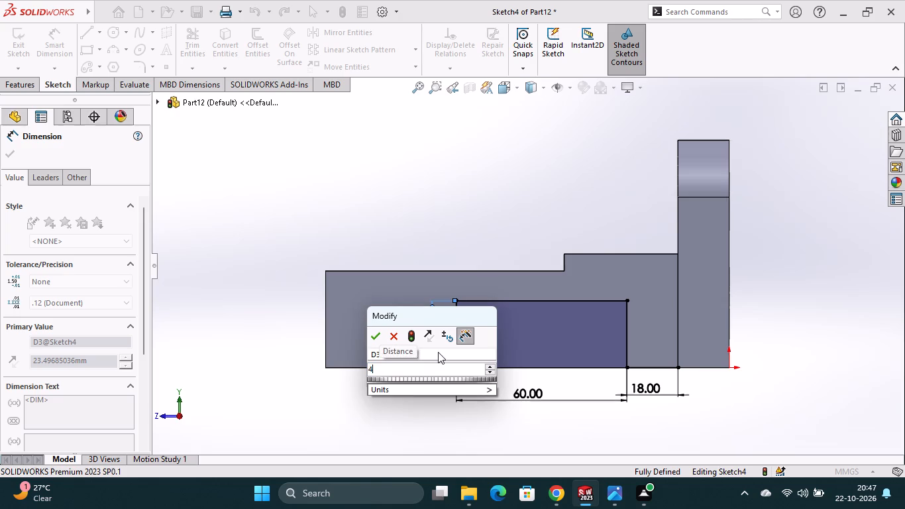
key("BackSpace")
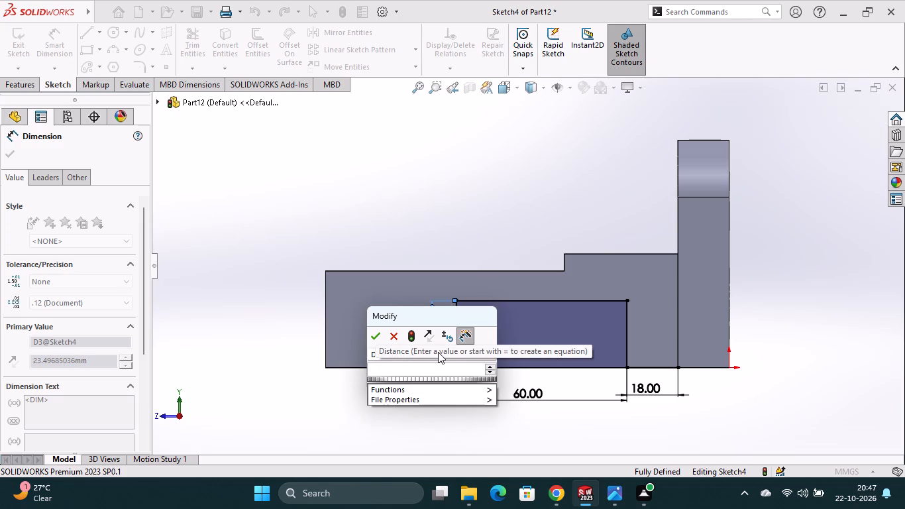
type("40-")
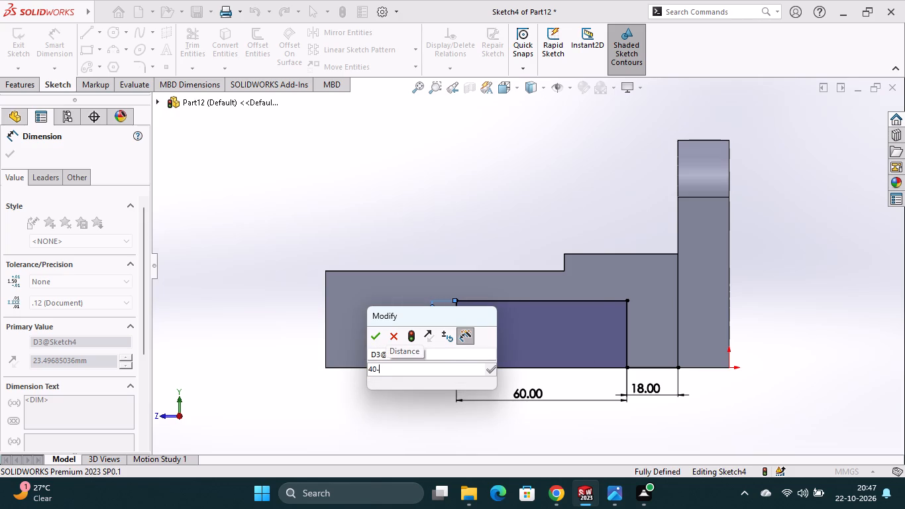
type("12")
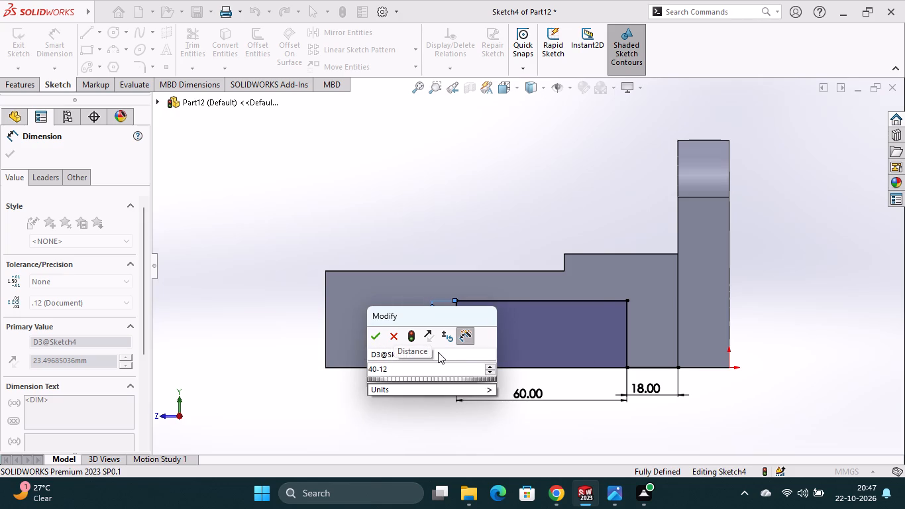
key("minus")
key("8")
key("Return")
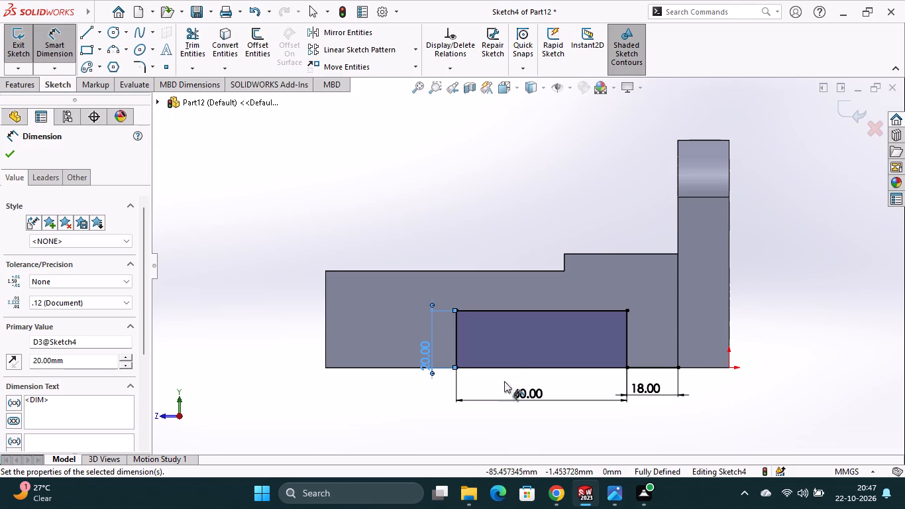
Change the rectangle's height dimension to 40-6-12, giving 22 mm.
right_click(424, 355)
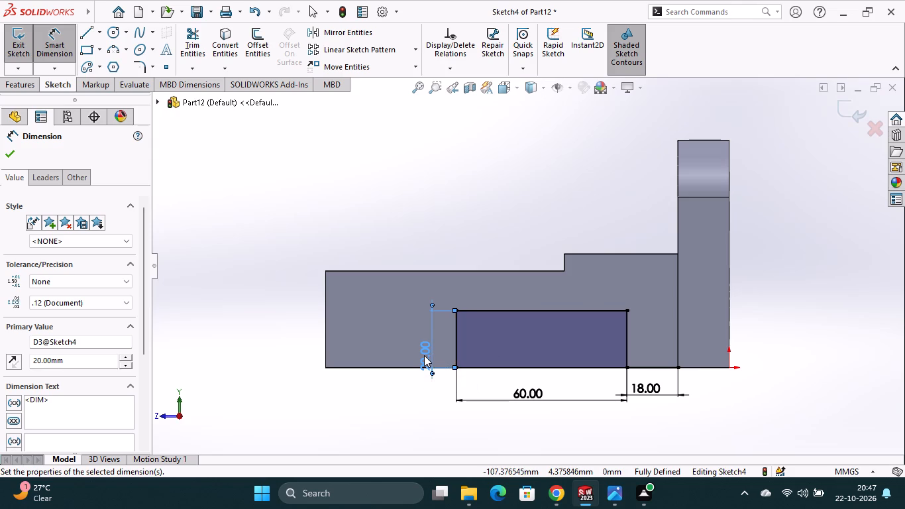
left_click(242, 420)
left_click(429, 366)
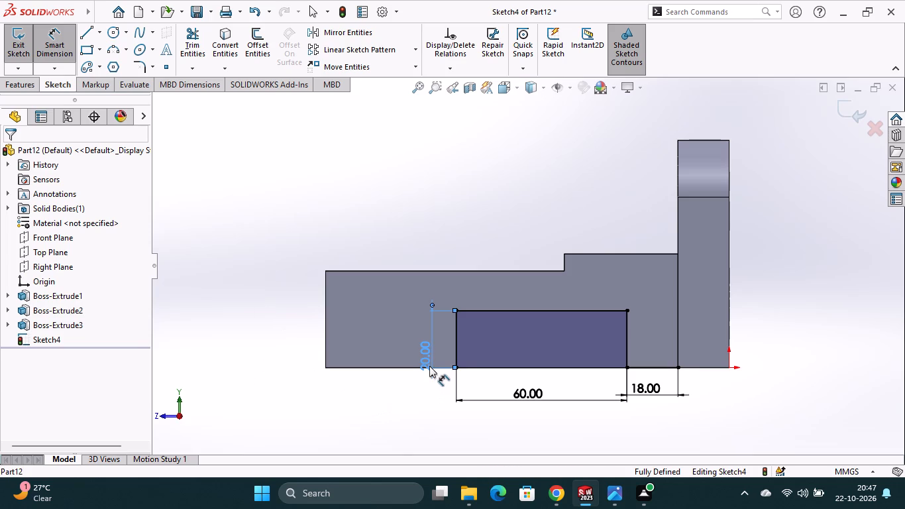
double_click(429, 366)
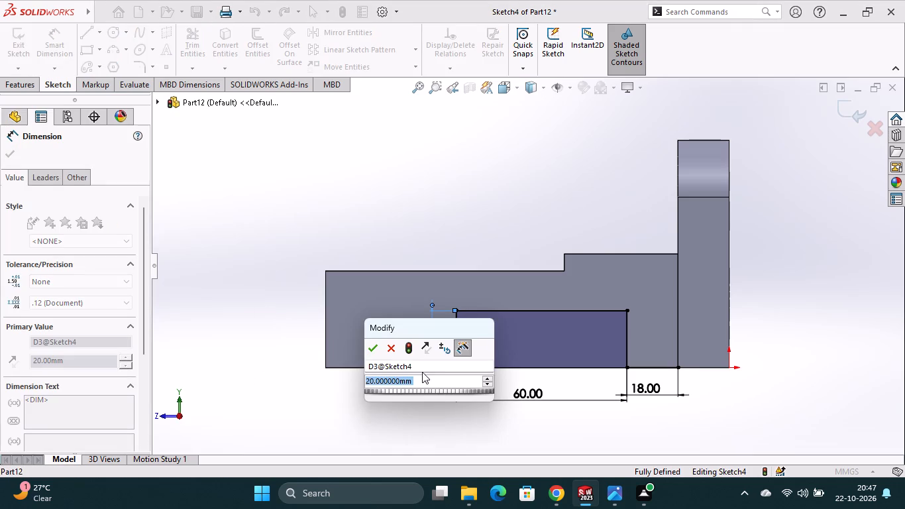
type("40-")
type("6-12")
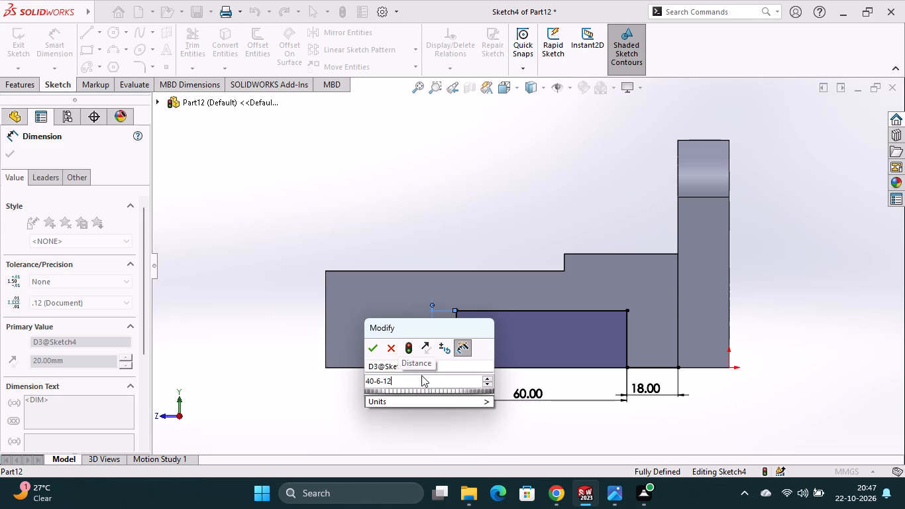
key("Return")
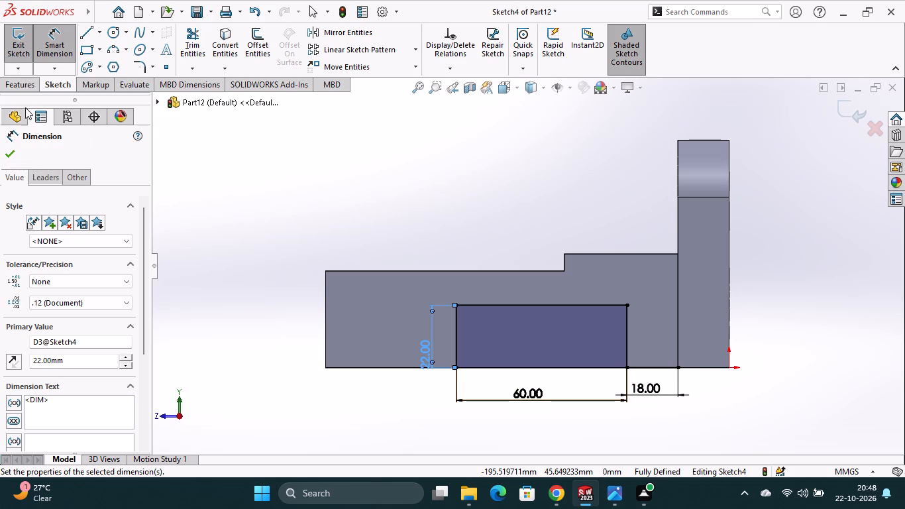
Cut-extrude the 60 mm by 22 mm rectangle region blind 54 mm through the block and its extension.
left_click(25, 85)
left_click(203, 61)
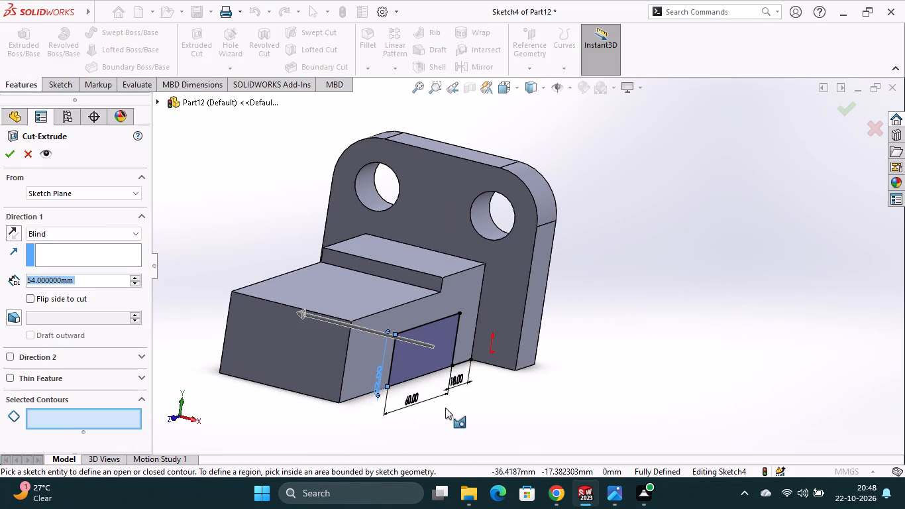
middle_click_drag(445, 408, 412, 427)
scroll(441, 412, "up", 1)
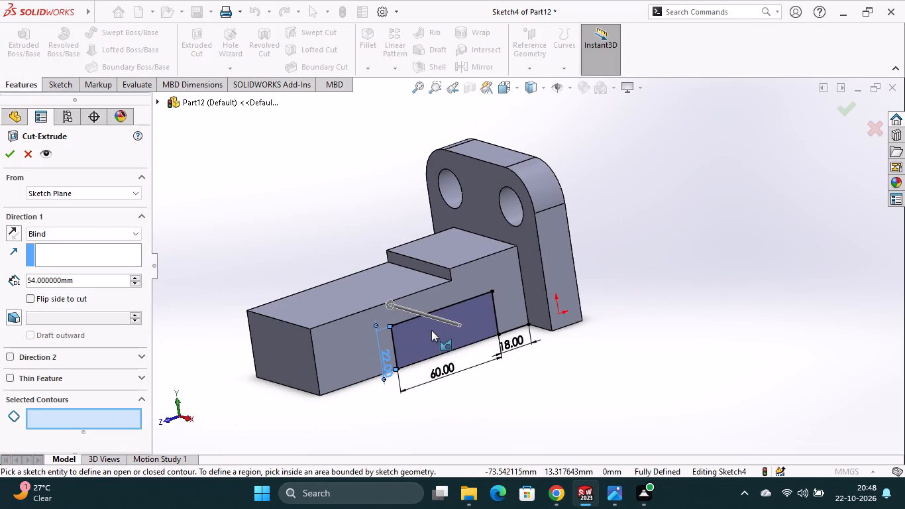
left_click(431, 329)
scroll(513, 455, "up", 1)
middle_click_drag(490, 376, 490, 376)
scroll(490, 377, "down", 1)
middle_click_drag(490, 376, 533, 390)
scroll(532, 390, "up", 1)
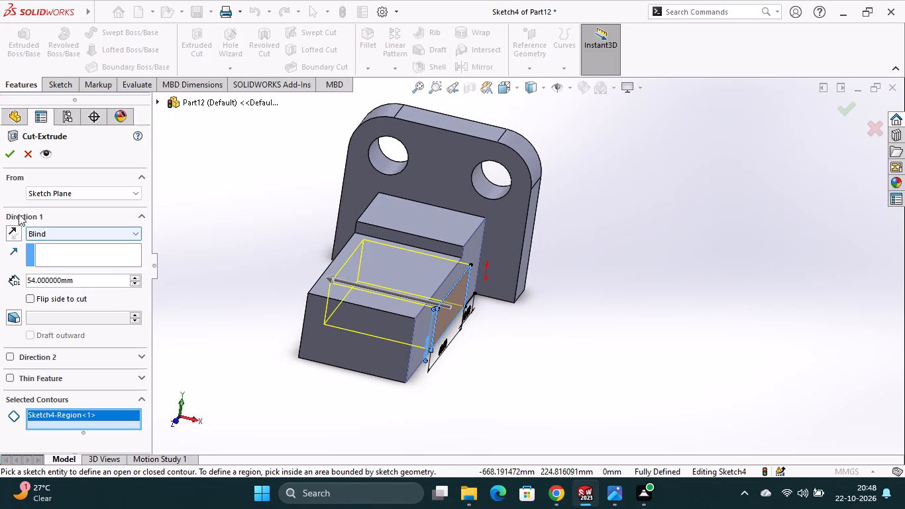
left_click(14, 161)
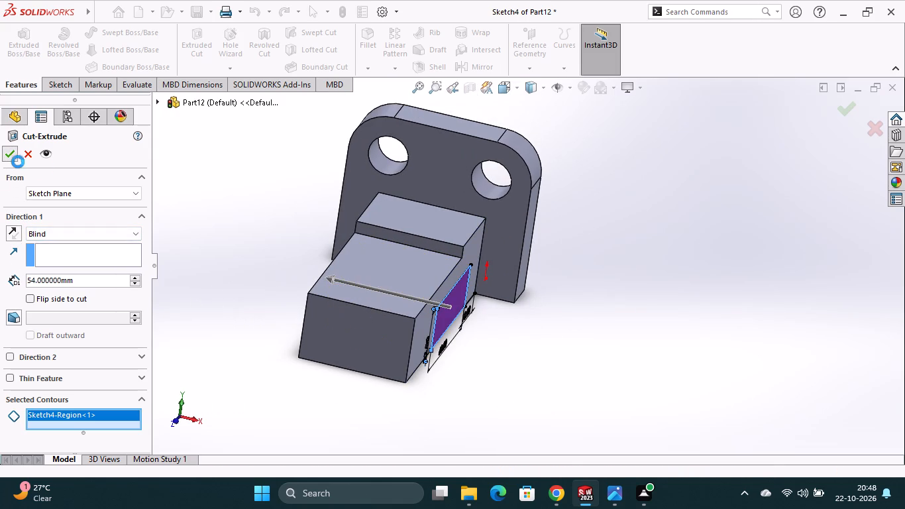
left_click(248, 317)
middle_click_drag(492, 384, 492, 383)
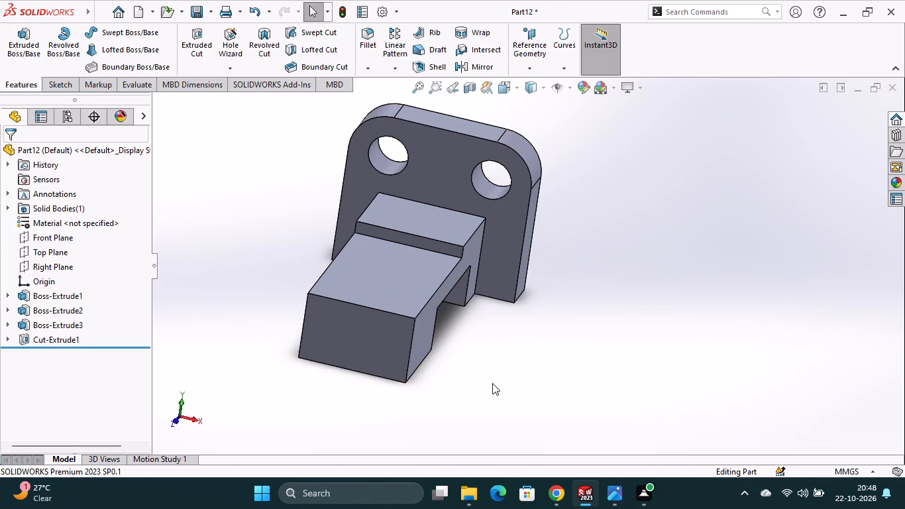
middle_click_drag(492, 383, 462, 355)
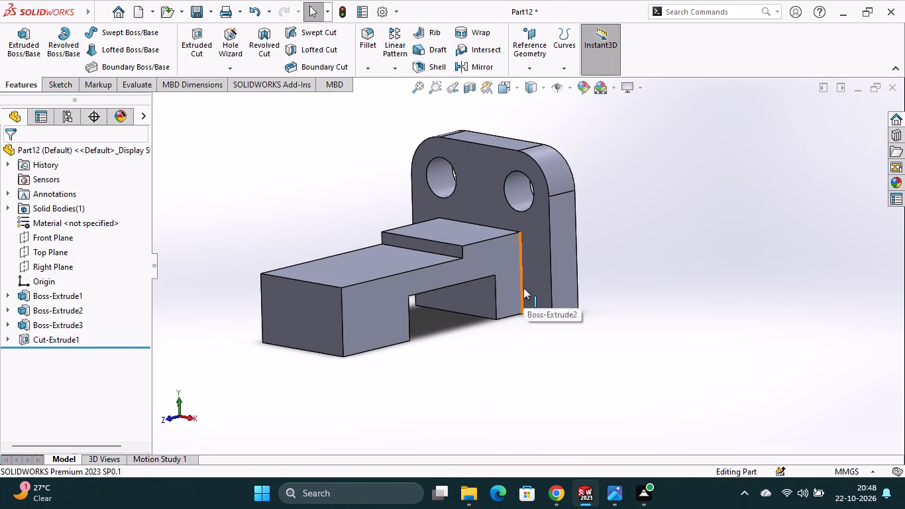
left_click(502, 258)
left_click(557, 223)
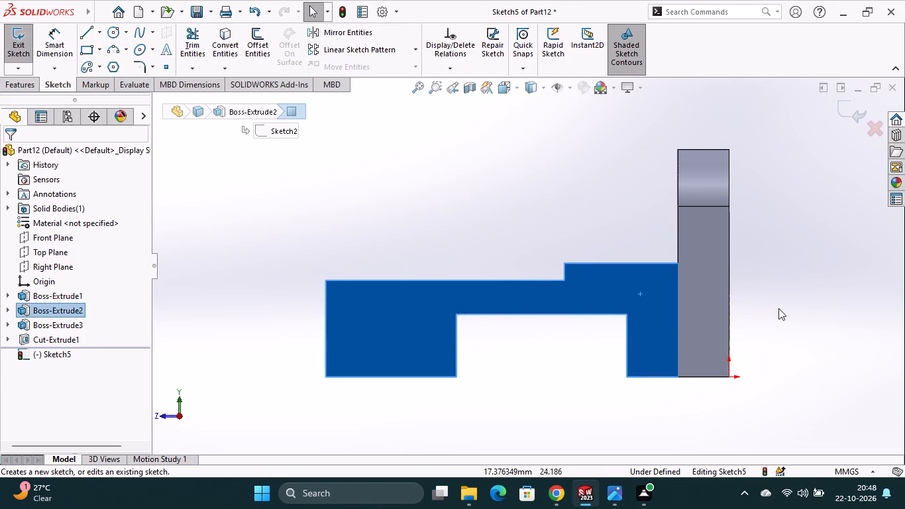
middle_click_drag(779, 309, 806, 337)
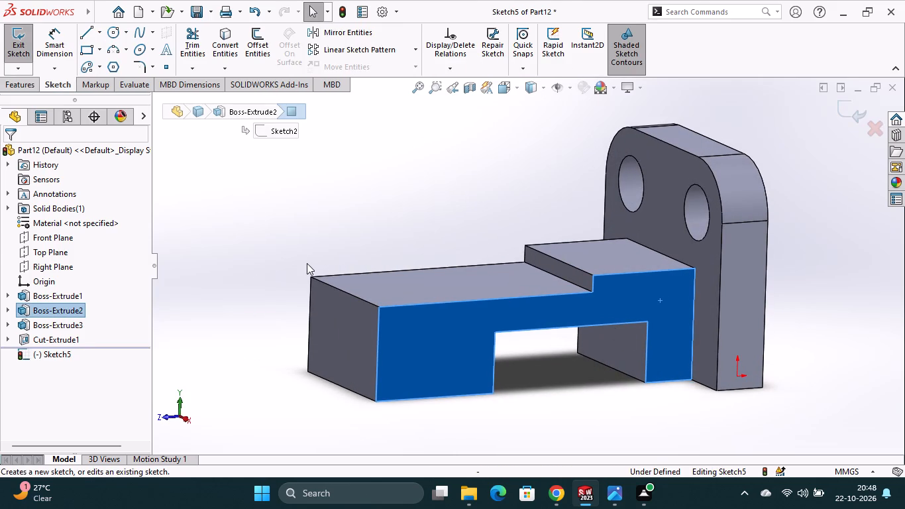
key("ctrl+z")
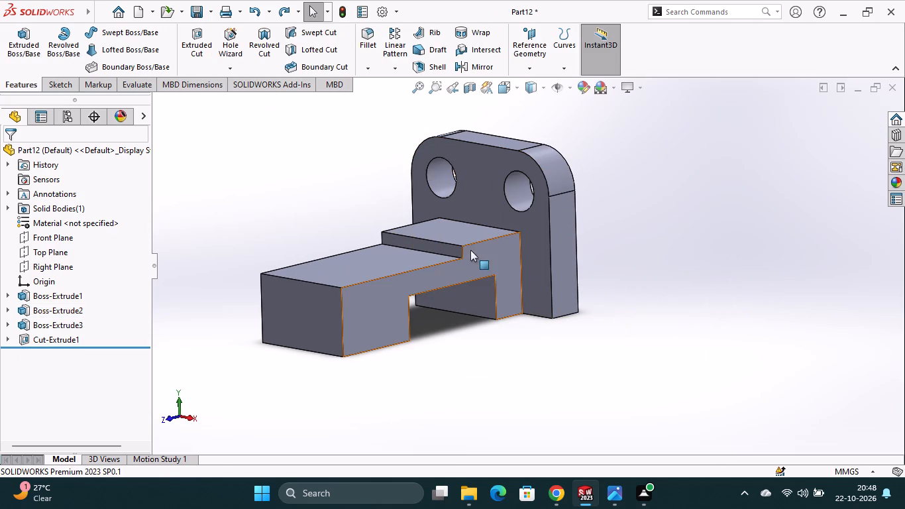
Create a reference plane midway between the block's two opposite side faces.
left_click(493, 258)
left_click(531, 69)
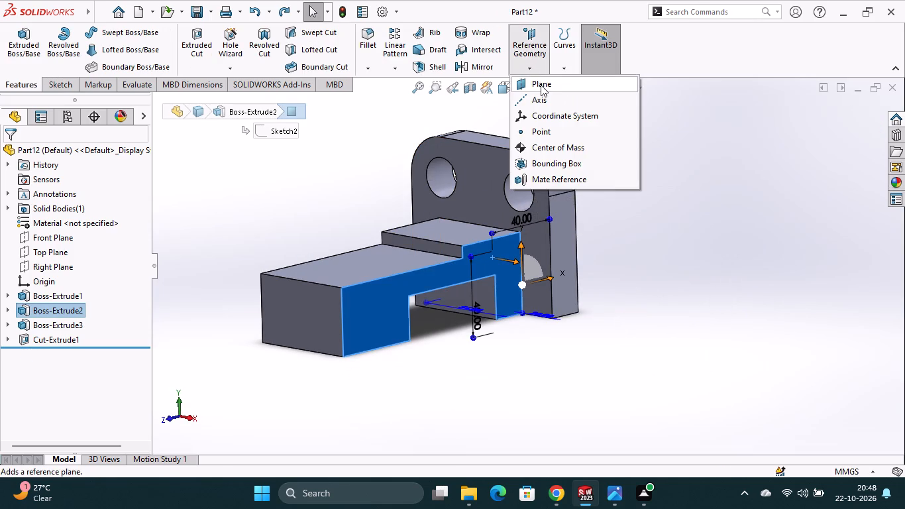
left_click(541, 85)
middle_click_drag(380, 390, 456, 417)
scroll(456, 417, "down", 1)
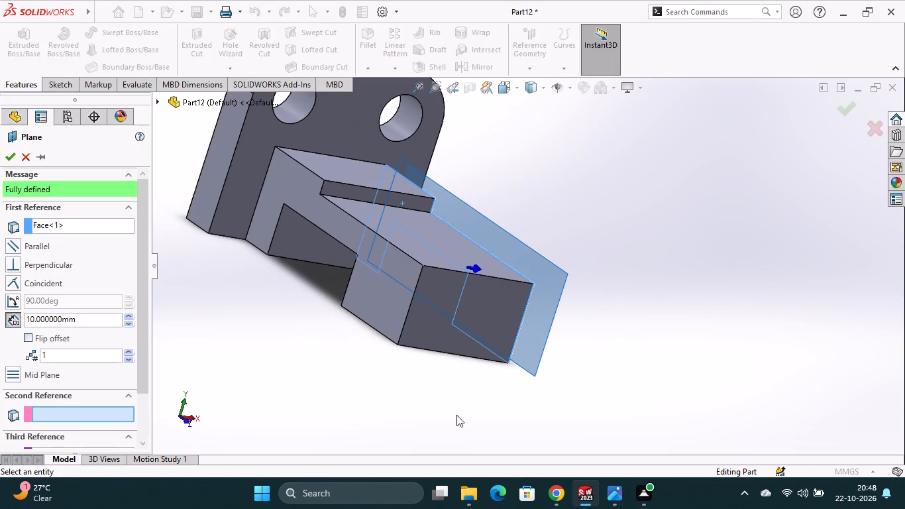
left_click(374, 294)
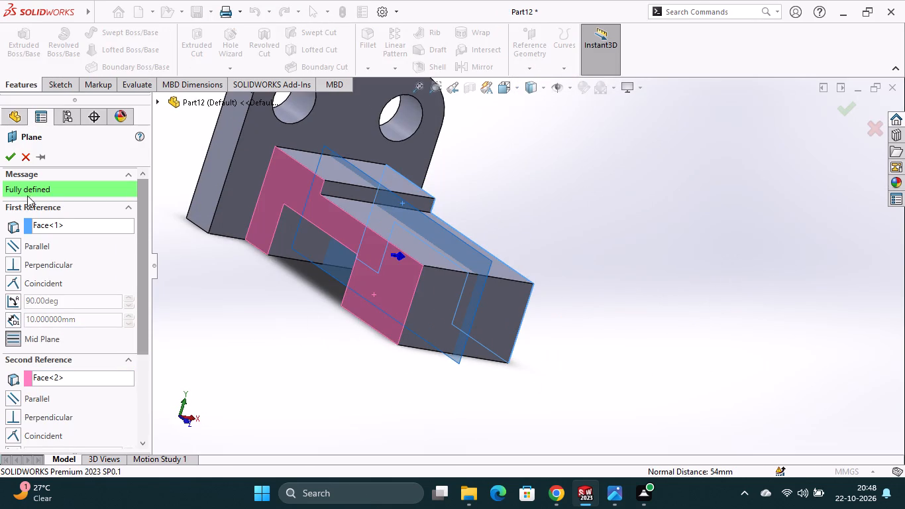
left_click(9, 160)
On the new mid plane, sketch a line about 57 mm long from the raised step's outer top edge to the plate's front top edge.
middle_click_drag(728, 362, 572, 348)
scroll(571, 348, "down", 1)
scroll(612, 347, "up", 2)
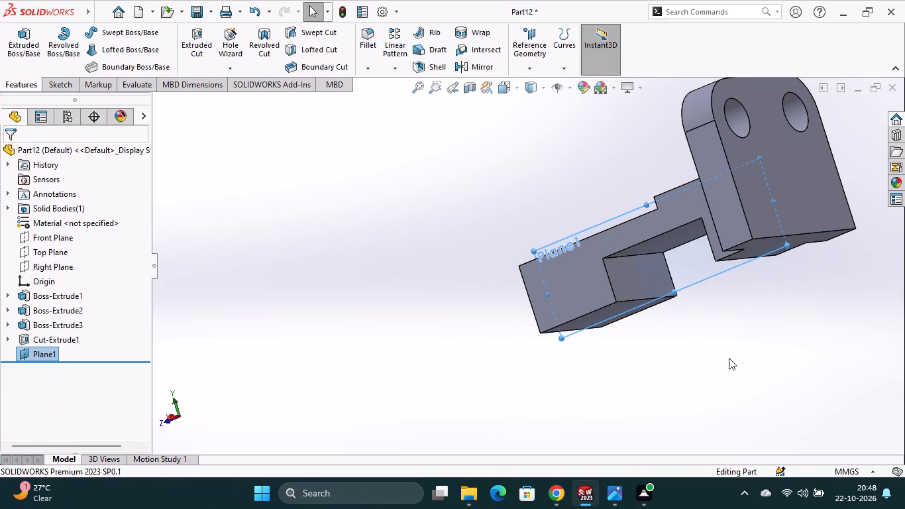
middle_click_drag(731, 361, 757, 365)
scroll(731, 361, "down", 1)
scroll(670, 337, "up", 1)
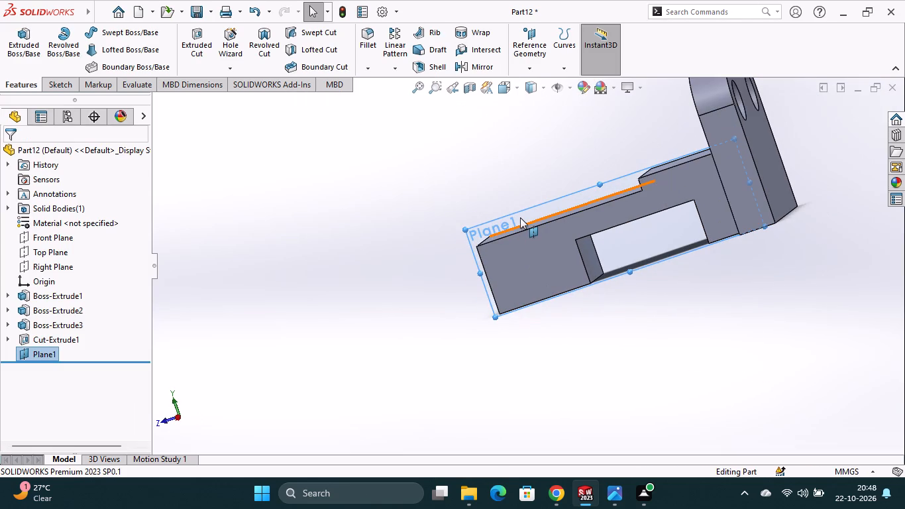
right_click(520, 217)
left_click(547, 199)
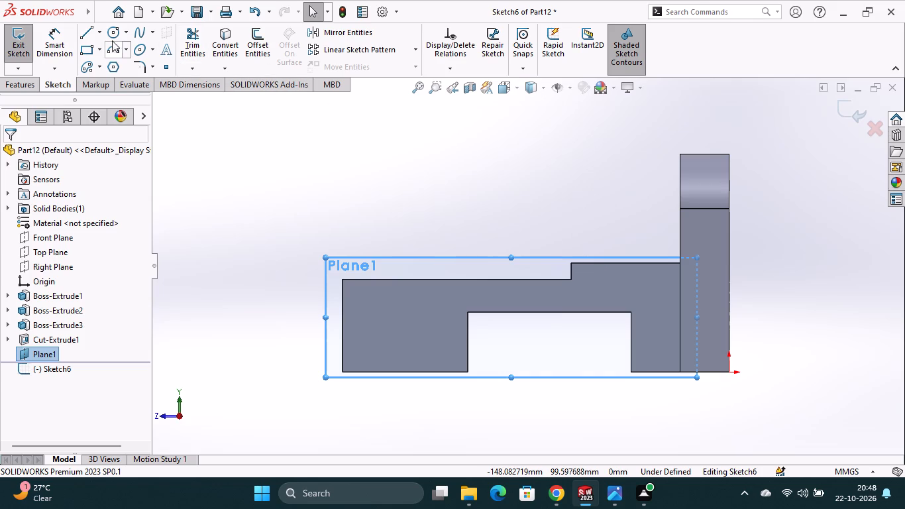
left_click(89, 31)
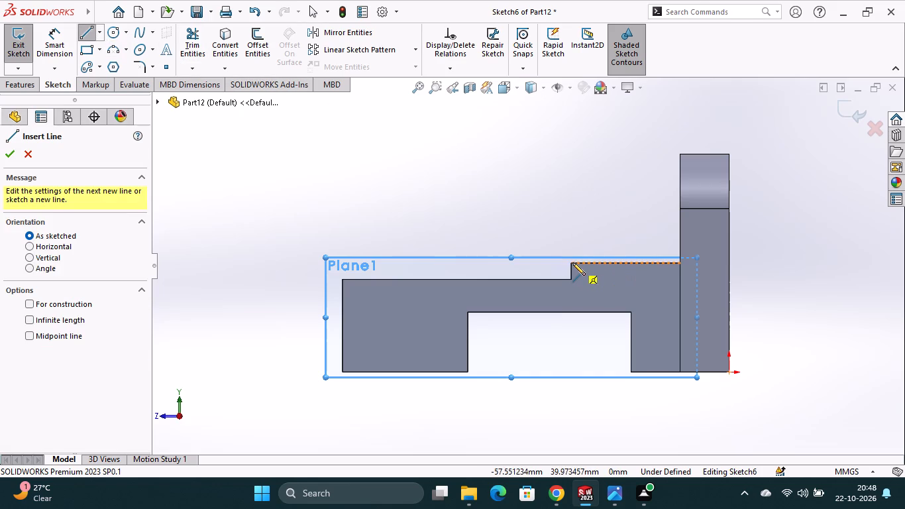
left_click(572, 262)
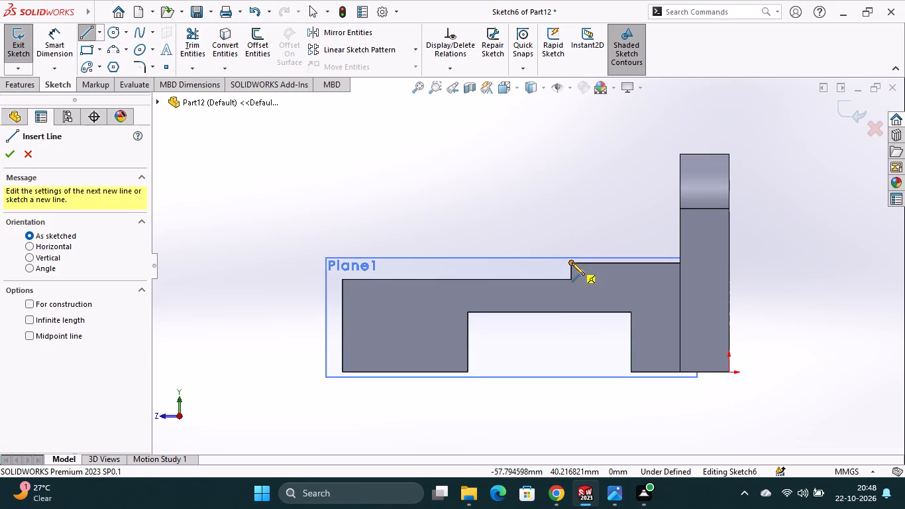
left_click(679, 154)
middle_click_drag(790, 280, 796, 280)
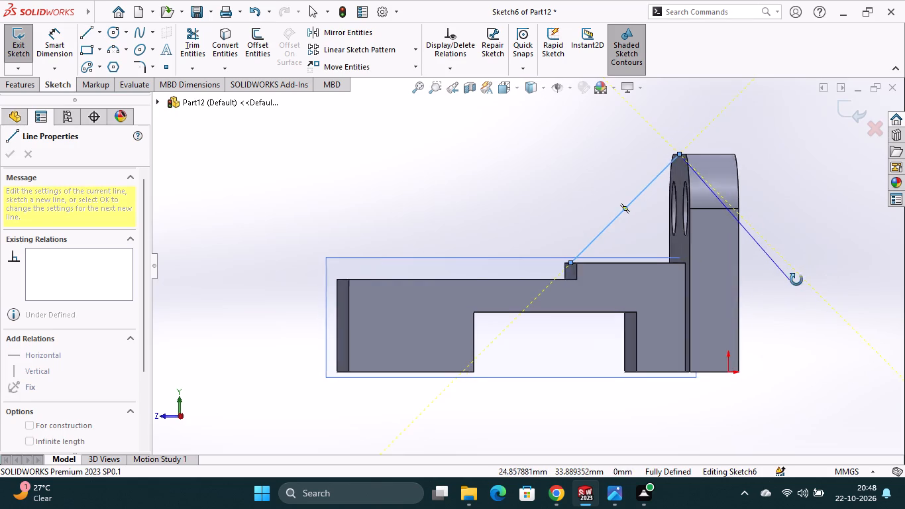
middle_click_drag(796, 280, 827, 292)
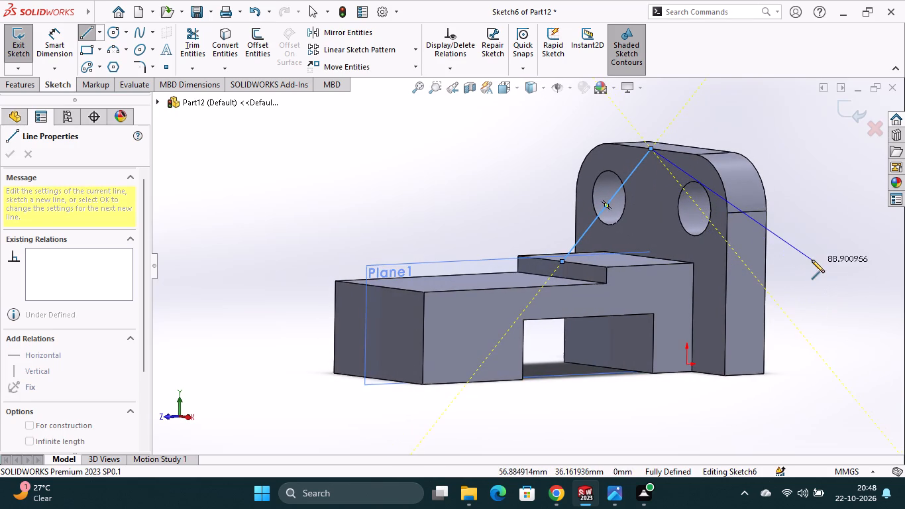
key("Escape")
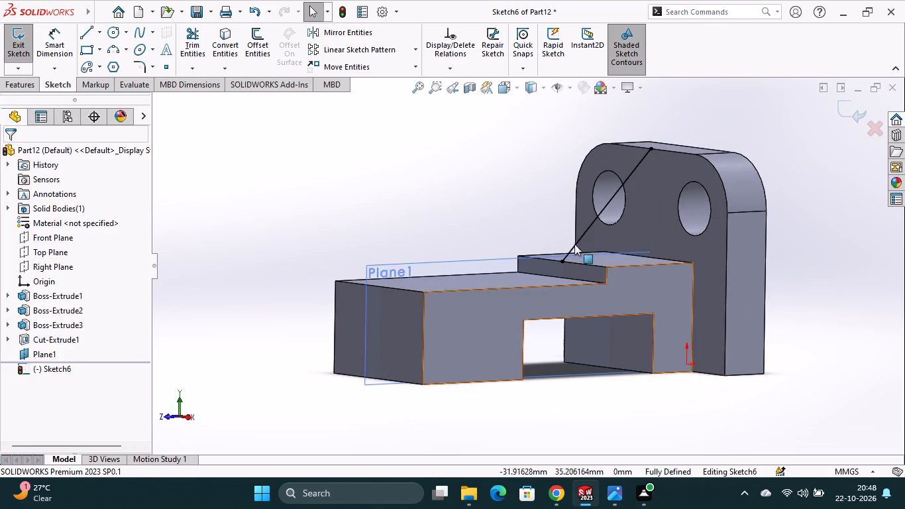
Create a 12 mm thick rib from the sloped line, filling down to the plate and the raised step.
left_click(10, 84)
left_click(429, 36)
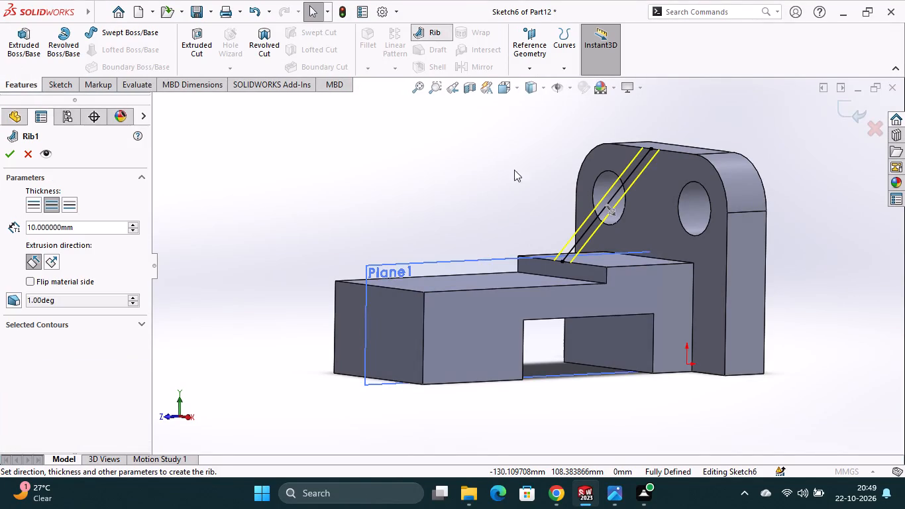
left_click(87, 227)
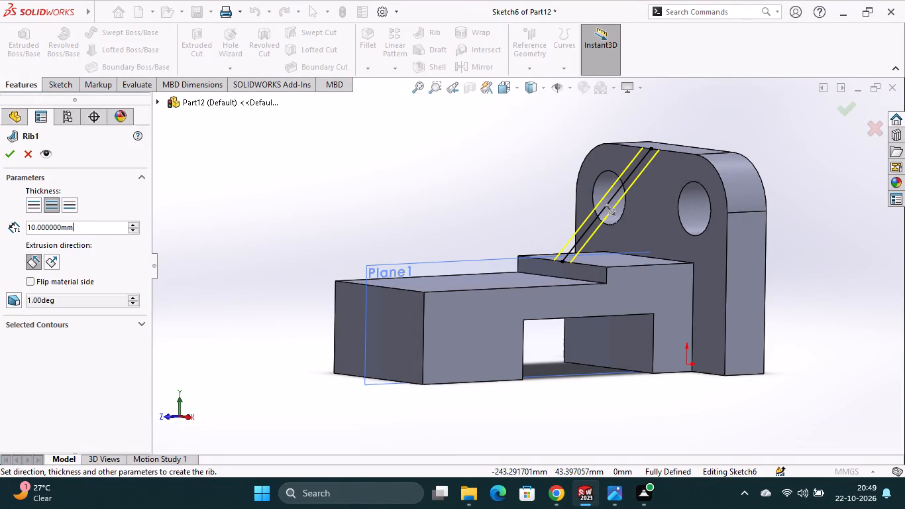
left_click(87, 227)
left_click(85, 226)
left_click_drag(81, 226, 41, 227)
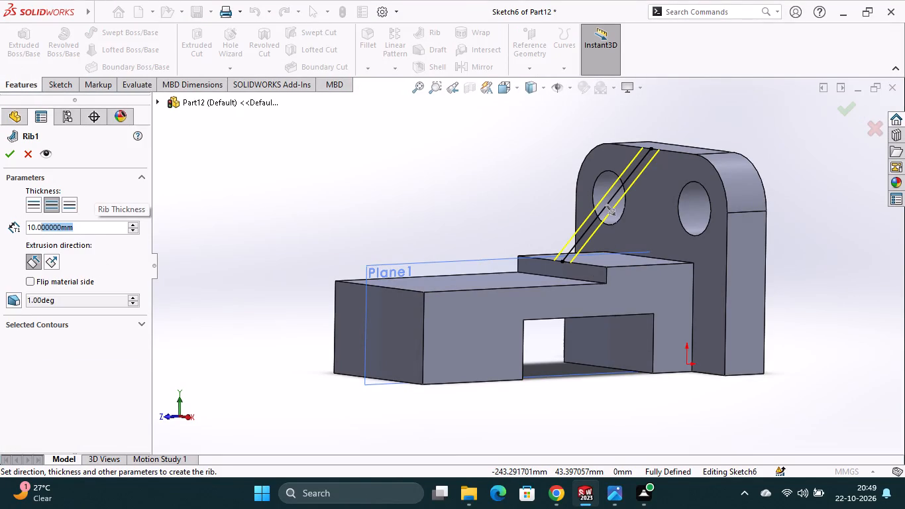
left_click_drag(41, 227, 21, 229)
type("12")
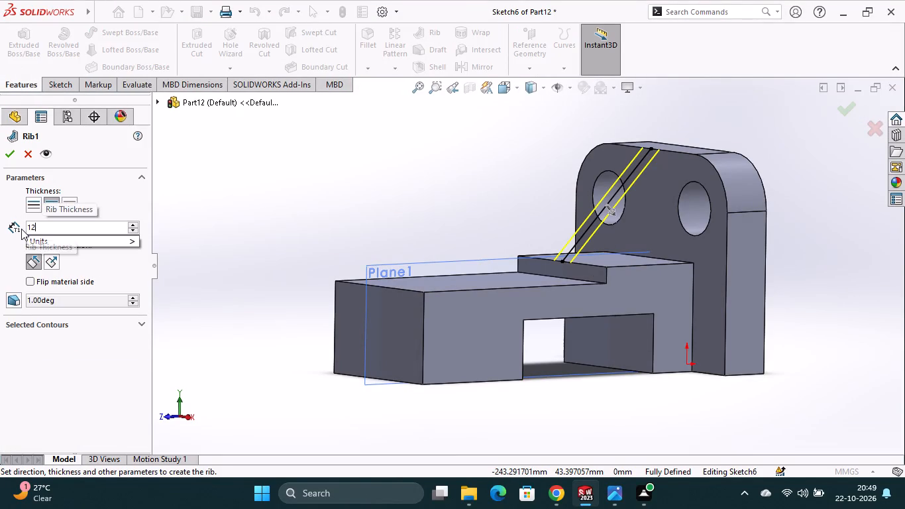
key("Return")
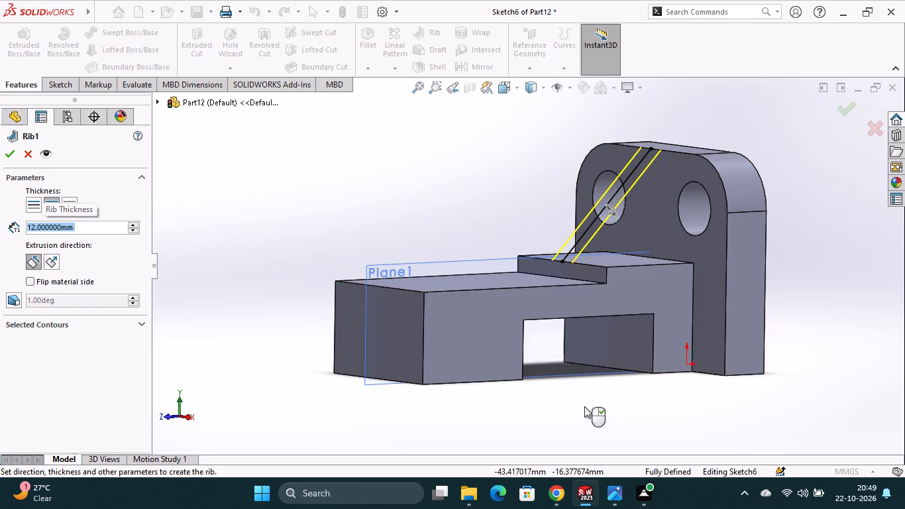
left_click(7, 154)
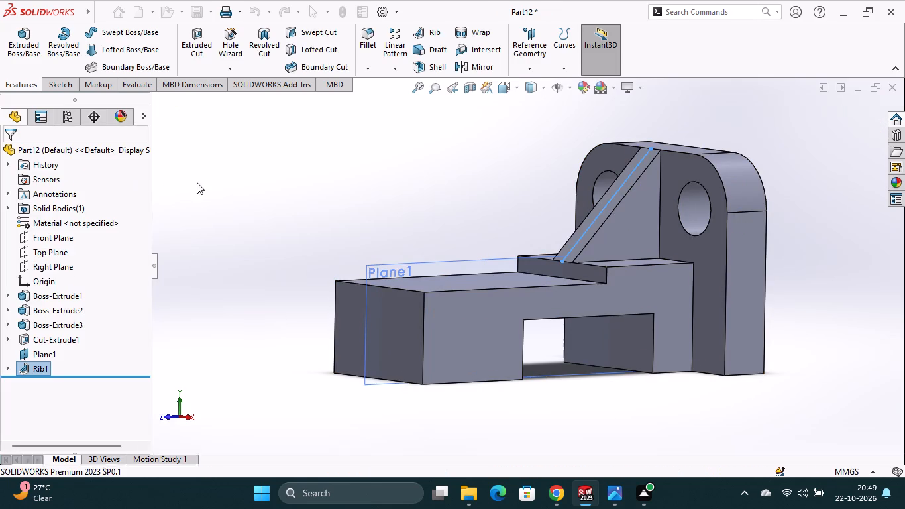
left_click(218, 182)
Start a sketch on the block's side face beside the underside cut, and hide the reference planes.
middle_click_drag(661, 394, 647, 400)
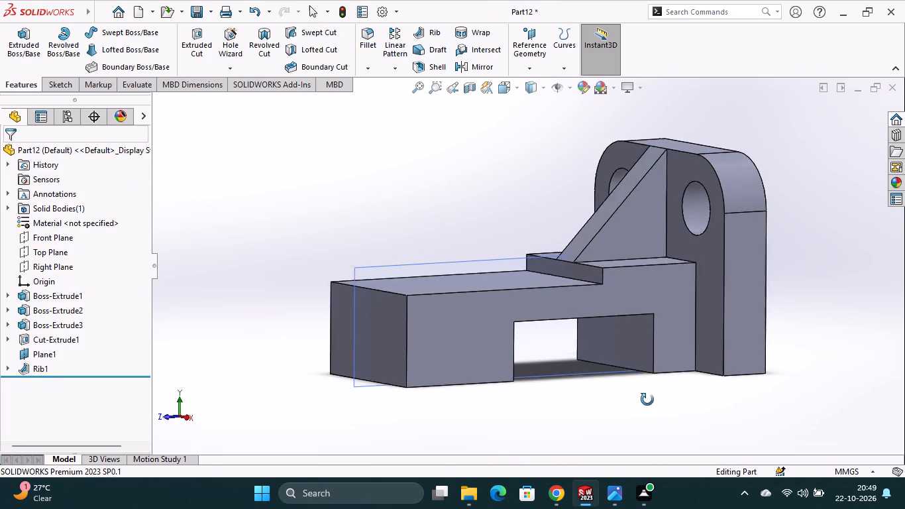
middle_click_drag(647, 400, 633, 408)
middle_click_drag(633, 408, 634, 398)
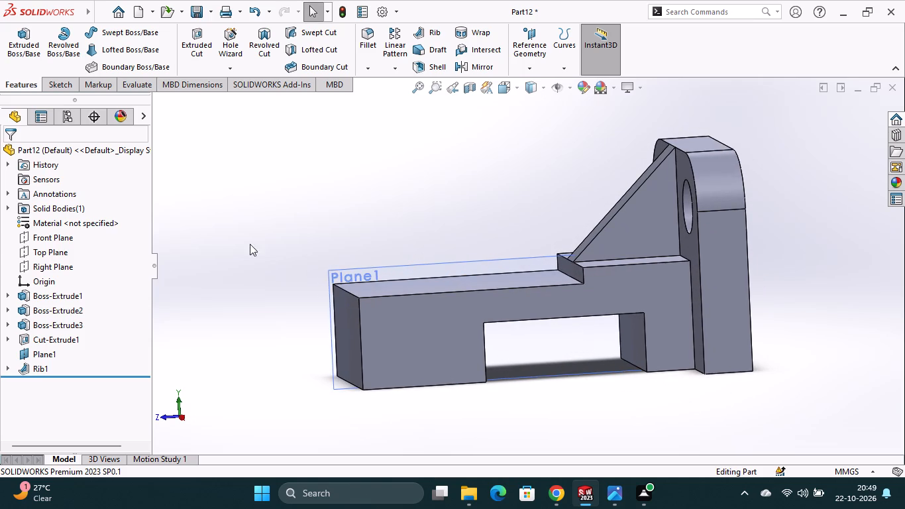
left_click(263, 270)
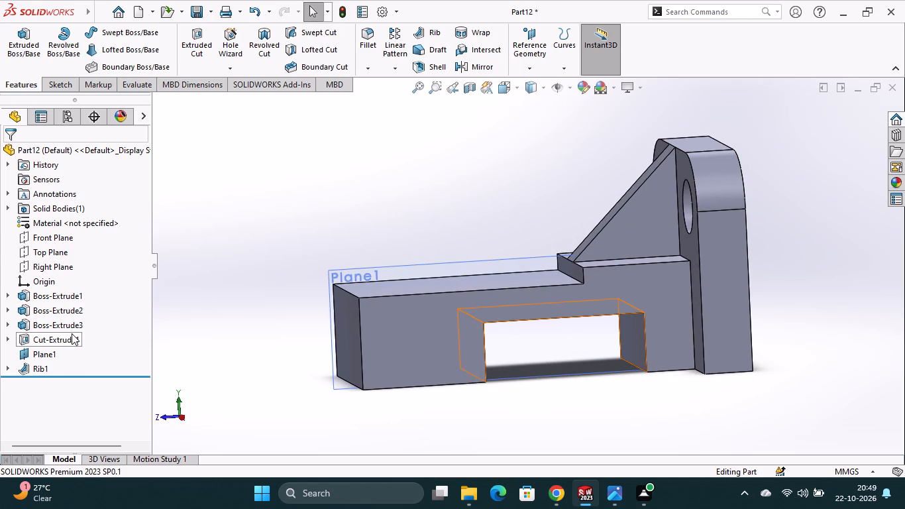
scroll(241, 337, "up", 1)
left_click(451, 333)
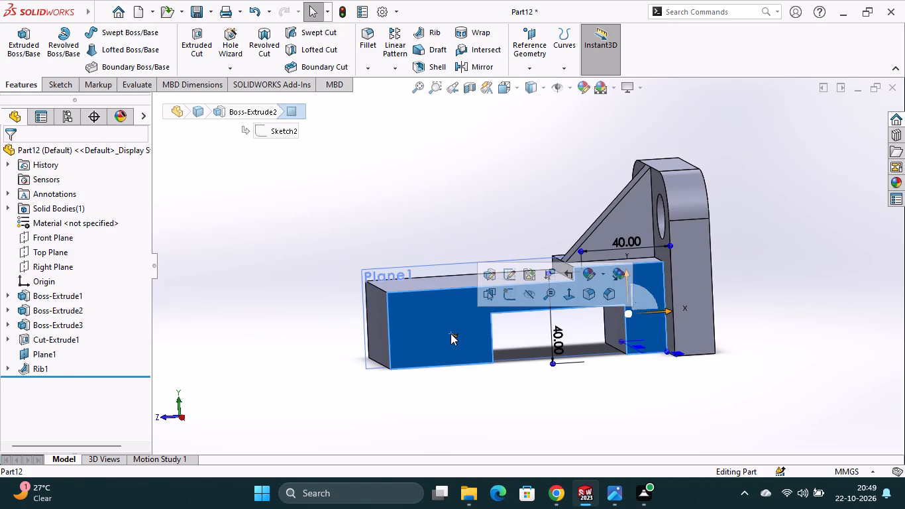
left_click(511, 298)
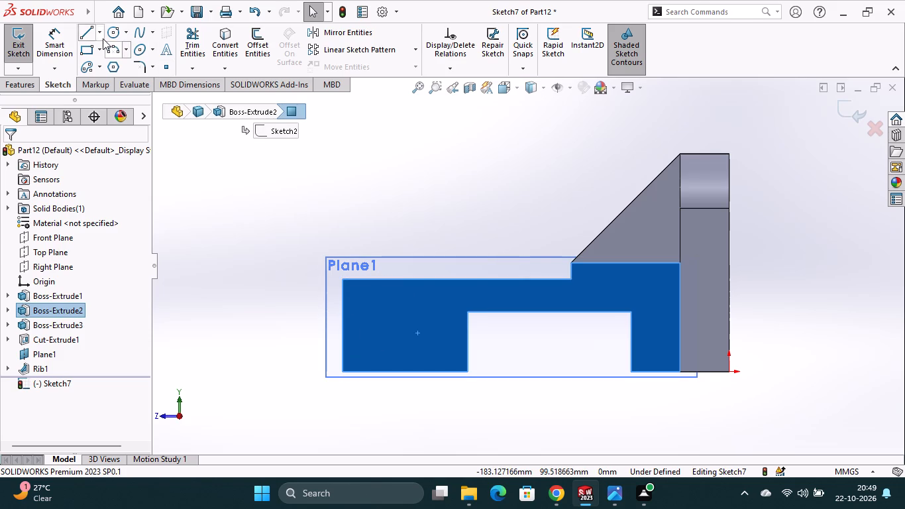
left_click(569, 89)
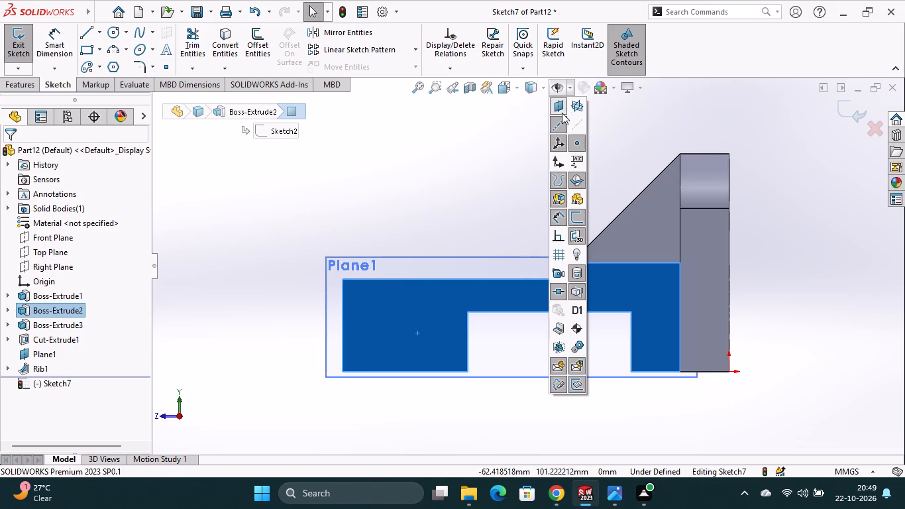
left_click(556, 106)
left_click(433, 207)
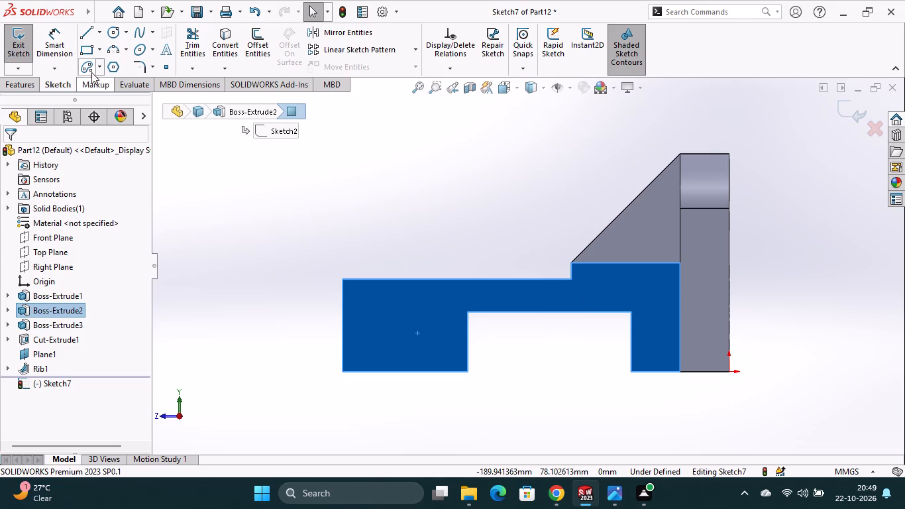
Sketch a line about 22 mm long along the block's lower top edge, starting at the corner farthest from the plate.
left_click(89, 31)
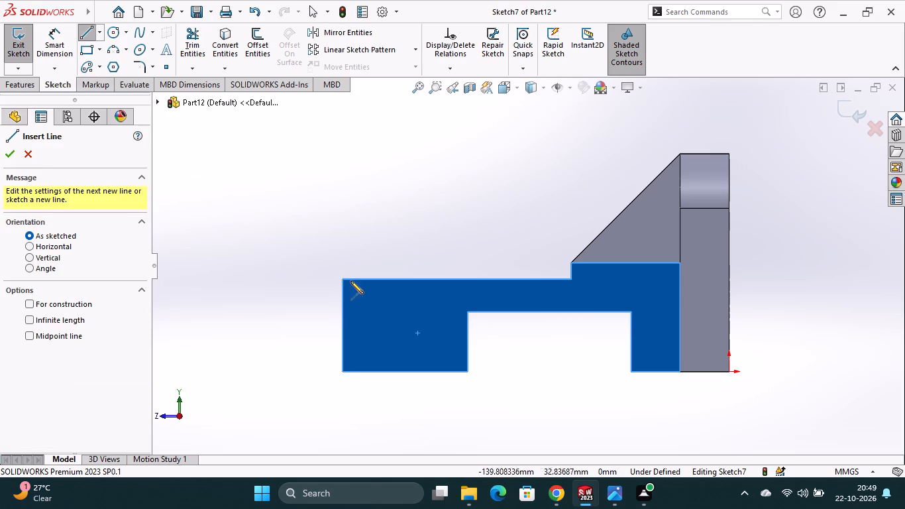
left_click(341, 279)
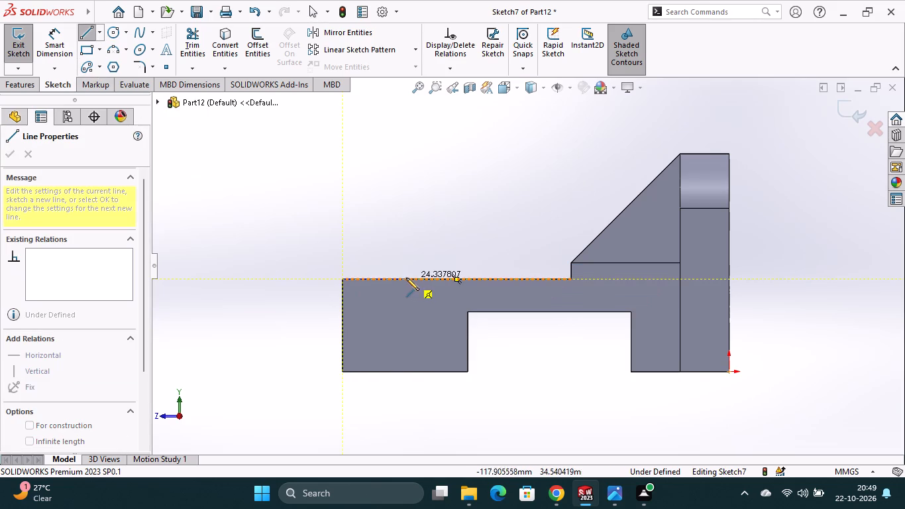
left_click(403, 281)
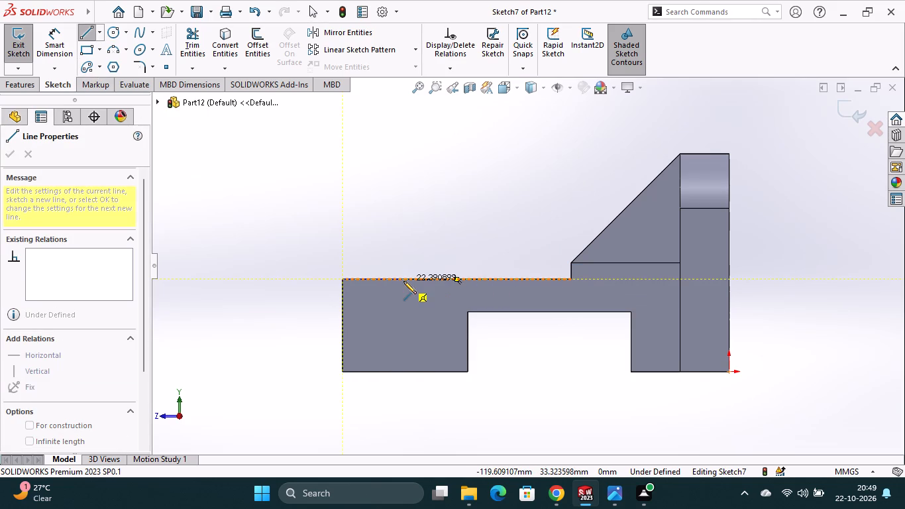
key("Escape")
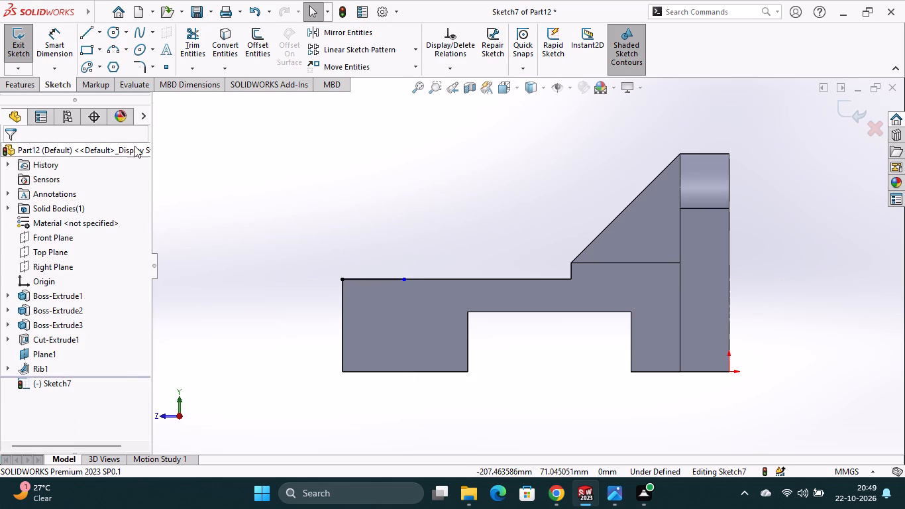
Dimension the line on the block's top edge to 24 mm.
left_click(58, 35)
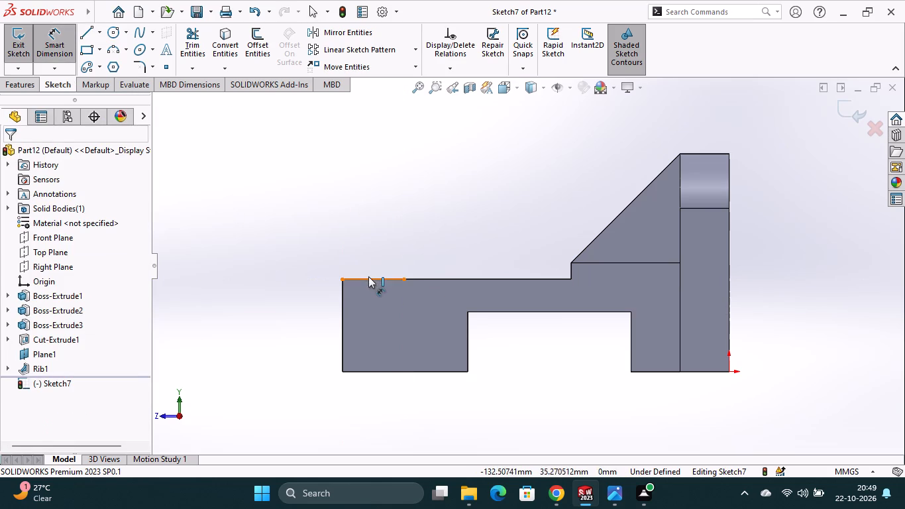
left_click(368, 276)
left_click(368, 252)
type("24")
key("Return")
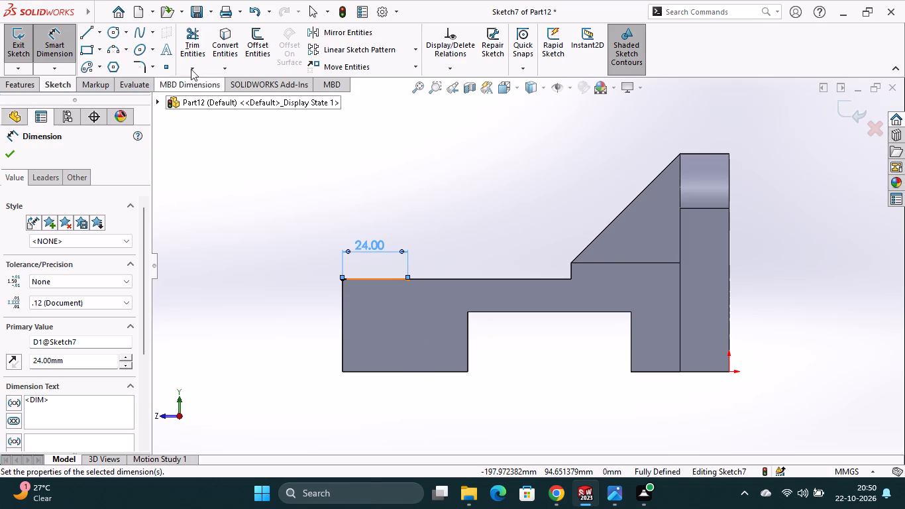
Sketch a vertical centerline through the inner end of the 24 mm line, extending above and below the block.
left_click(101, 34)
left_click(101, 66)
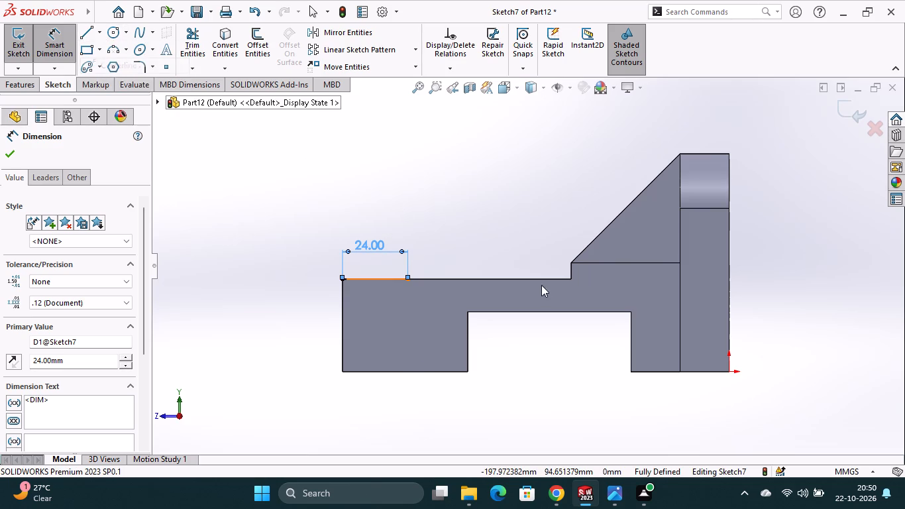
left_click(408, 191)
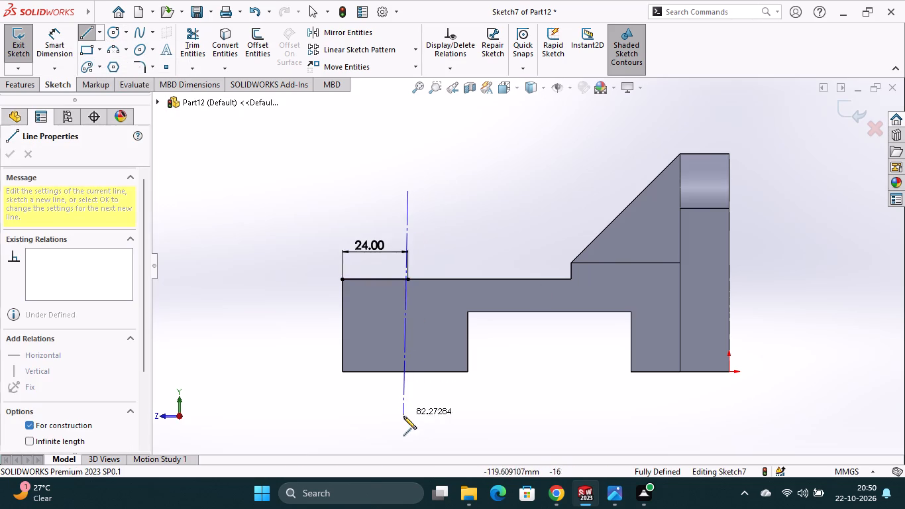
left_click(410, 427)
key("Escape")
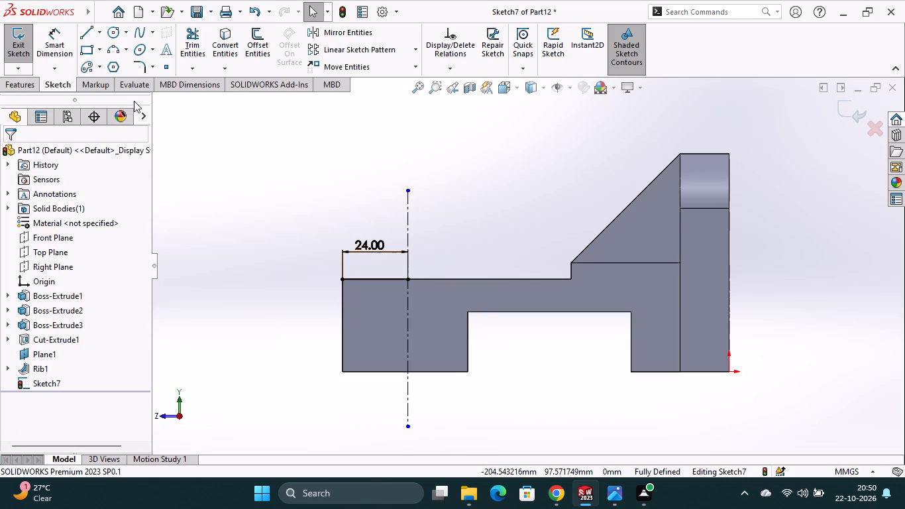
Sketch a horizontal centerline about 56 mm long from the midpoint of the block's free end edge into the underside cut, plus a short collinear extension.
left_click(98, 30)
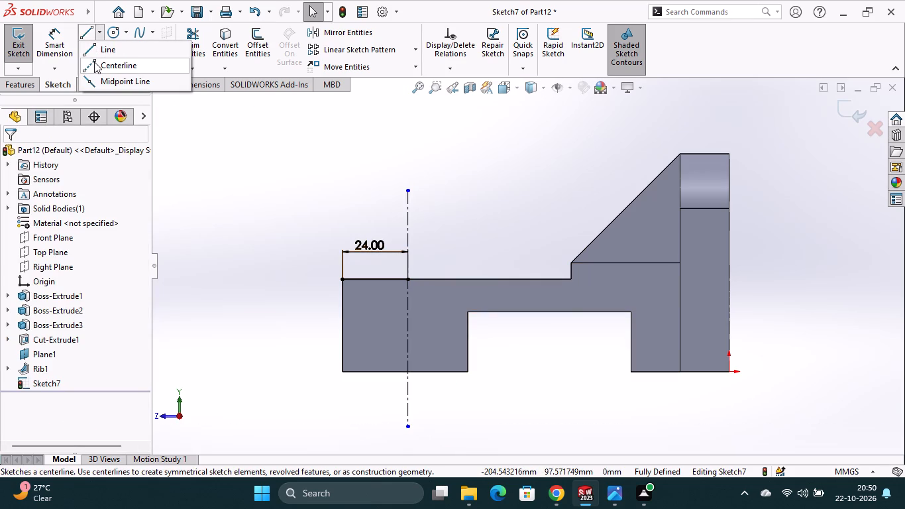
left_click(94, 62)
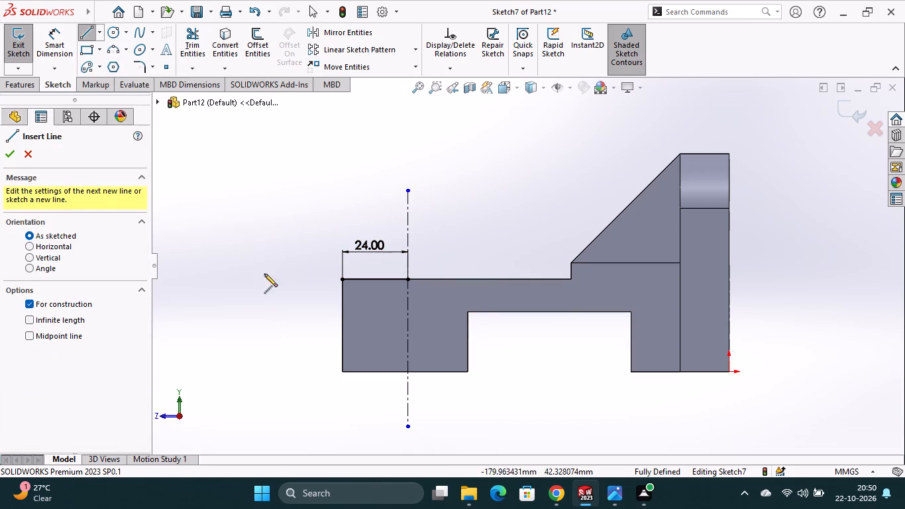
left_click(343, 325)
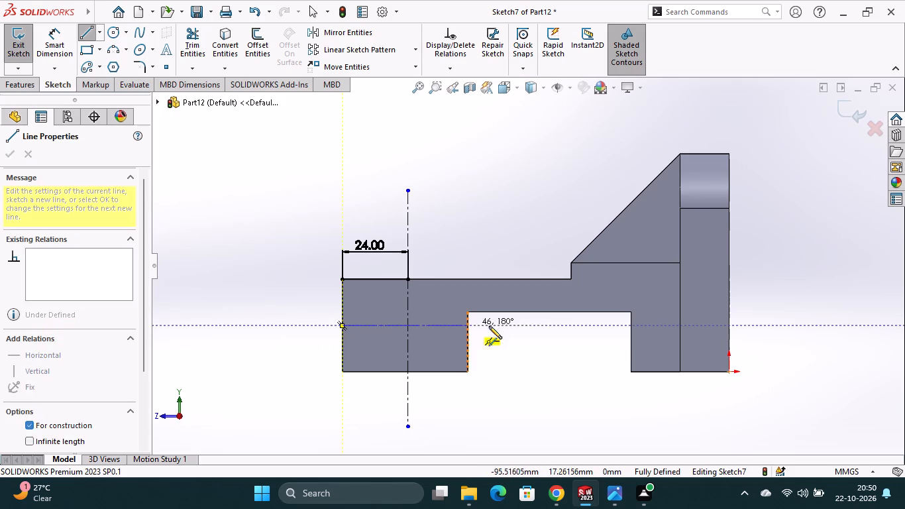
left_click(496, 327)
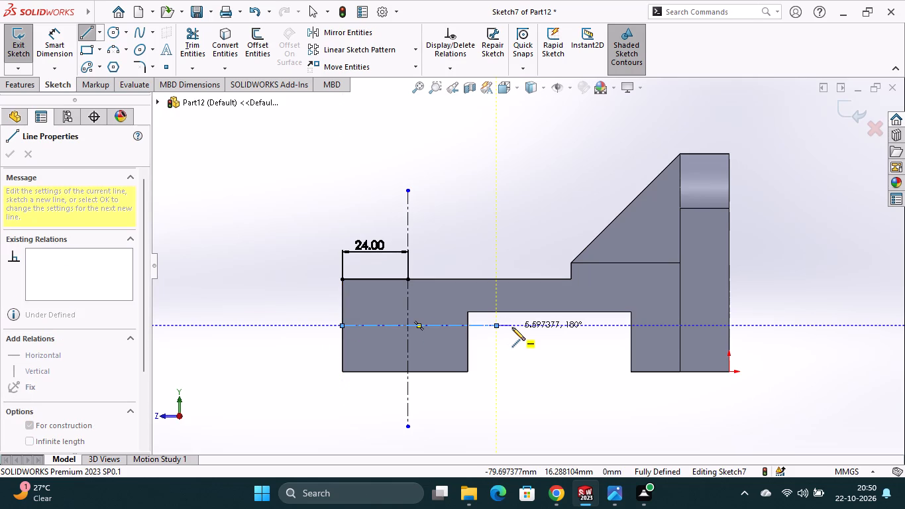
left_click(512, 327)
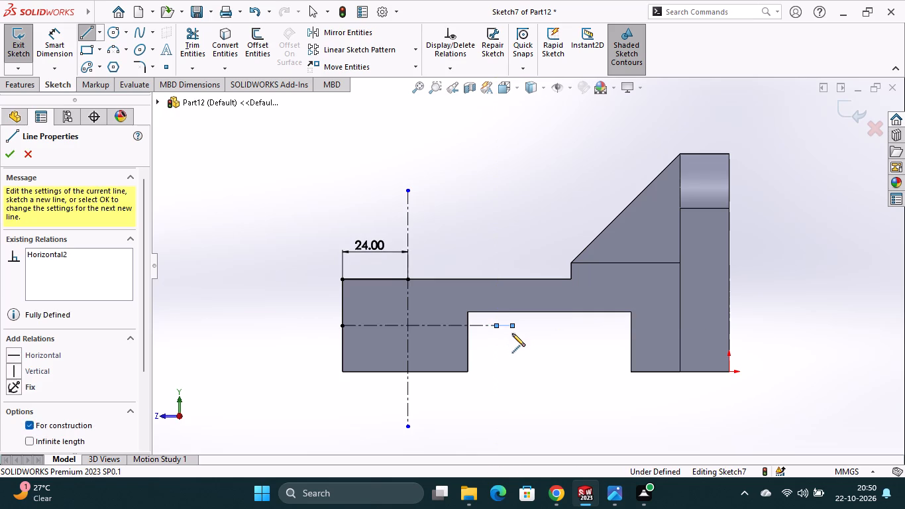
key("Escape")
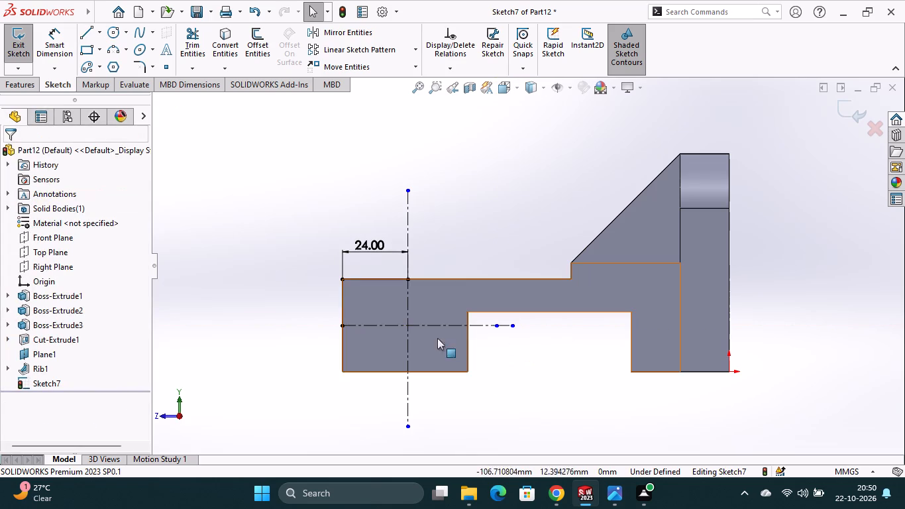
Sketch two concentric circles, about 73 mm and 50 mm in diameter, centred where the two centerlines cross.
left_click(113, 32)
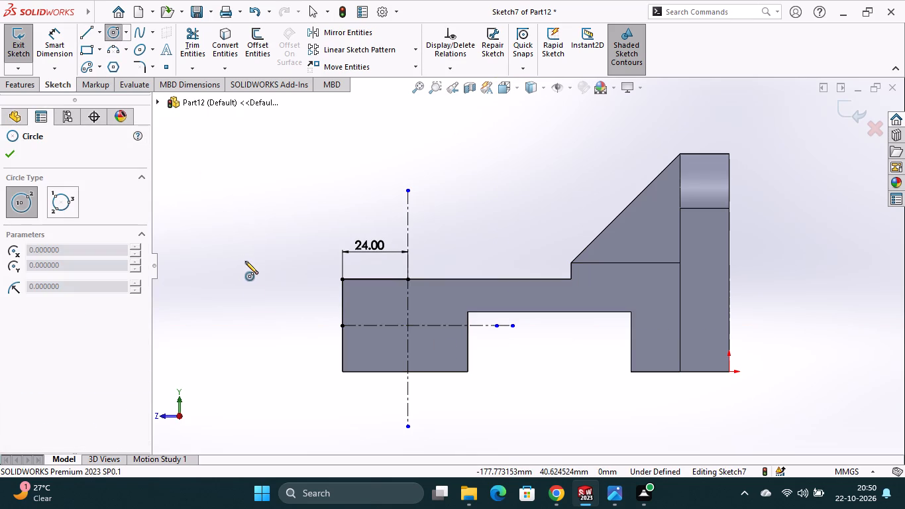
left_click(409, 325)
left_click(450, 416)
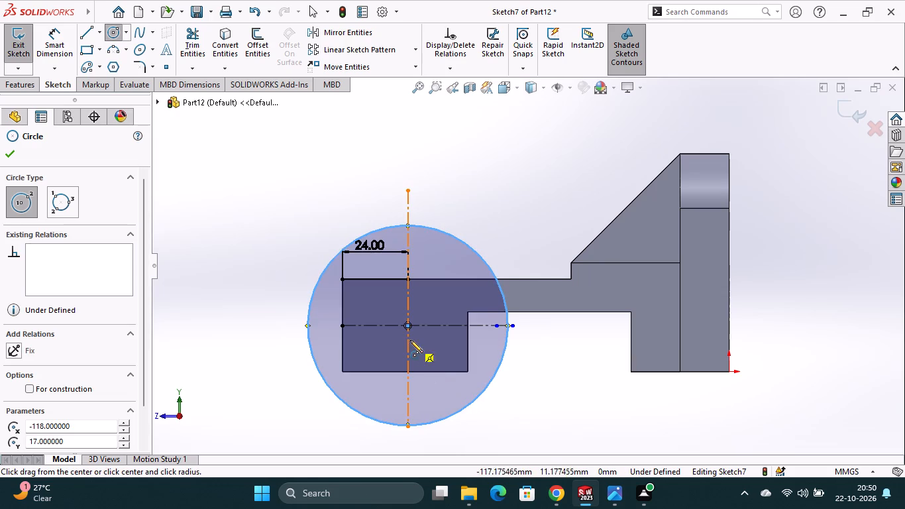
left_click(406, 326)
left_click(419, 393)
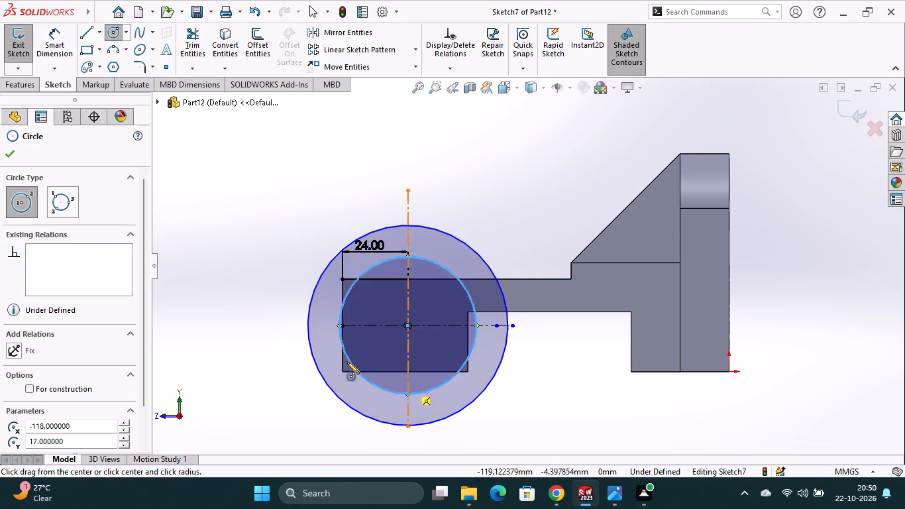
Dimension the outer circle to a diameter of 60 mm.
left_click(54, 44)
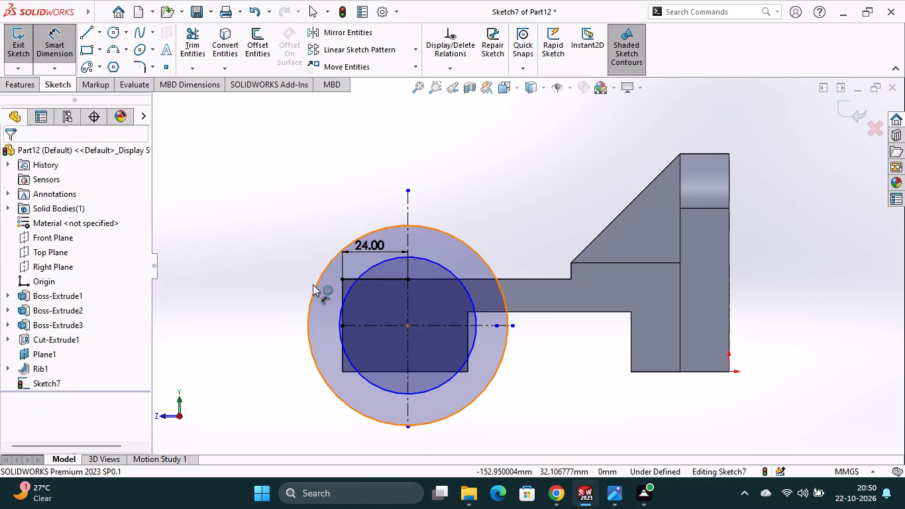
left_click(313, 285)
left_click(299, 263)
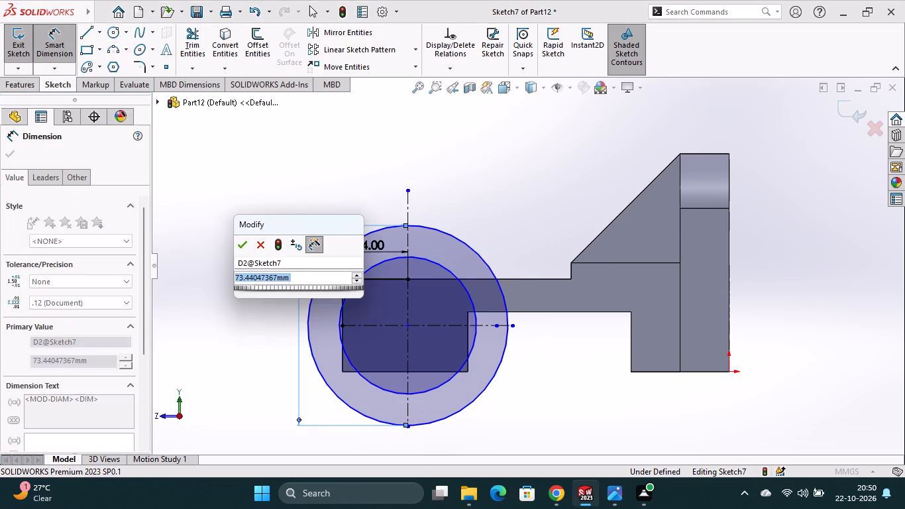
type("60")
key("Return")
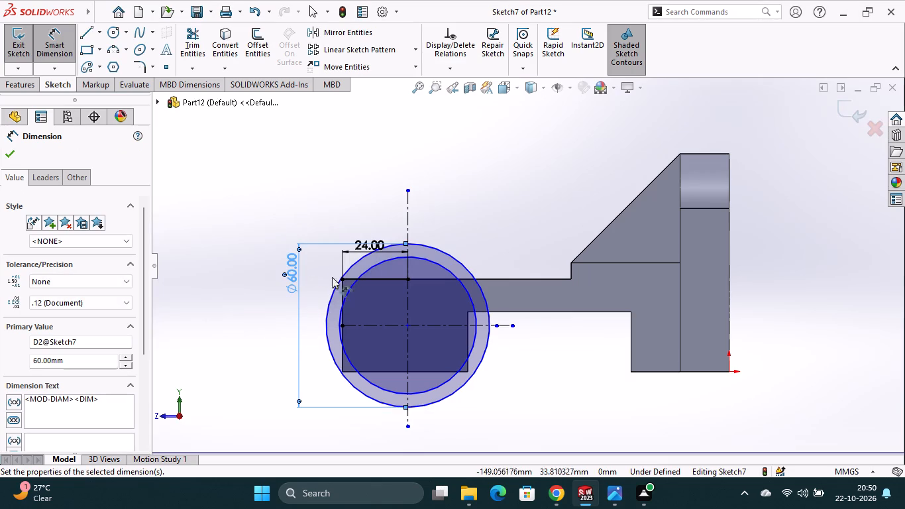
Dimension the inner circle to a diameter of 40 mm.
left_click(375, 266)
left_click(344, 213)
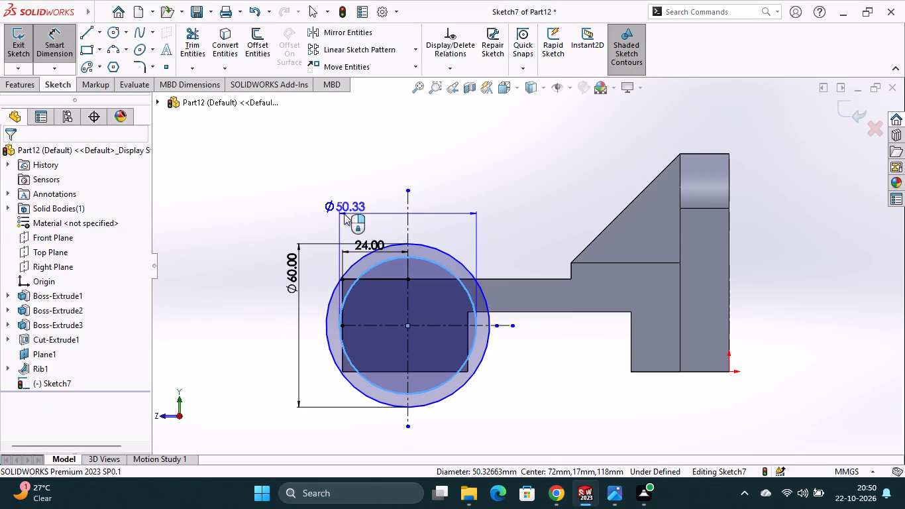
type("40")
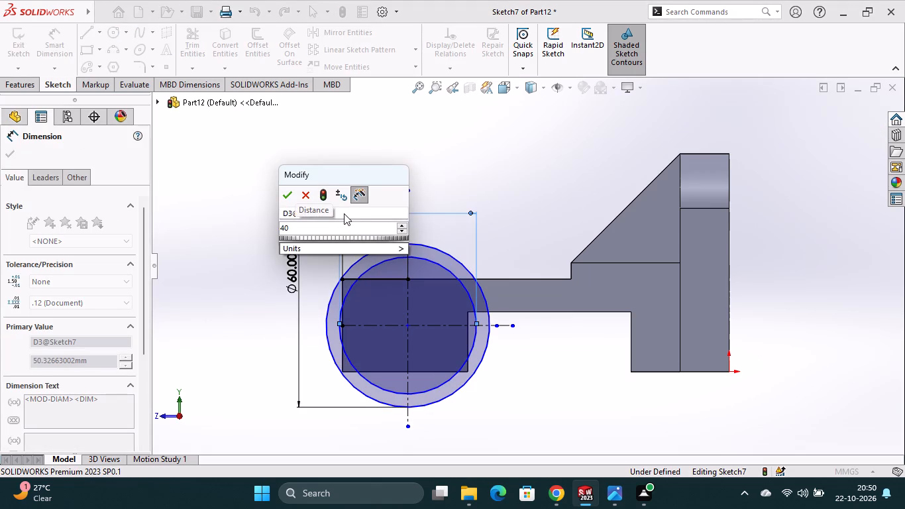
key("Return")
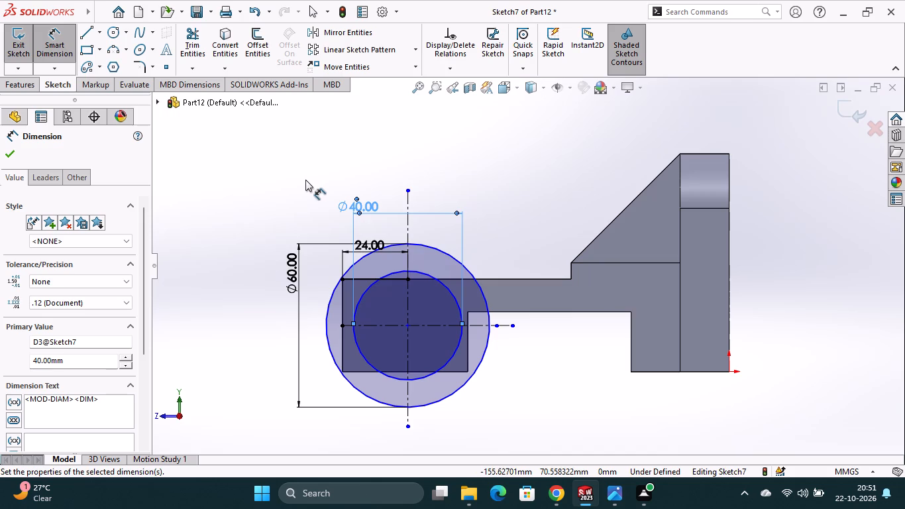
left_click(304, 180)
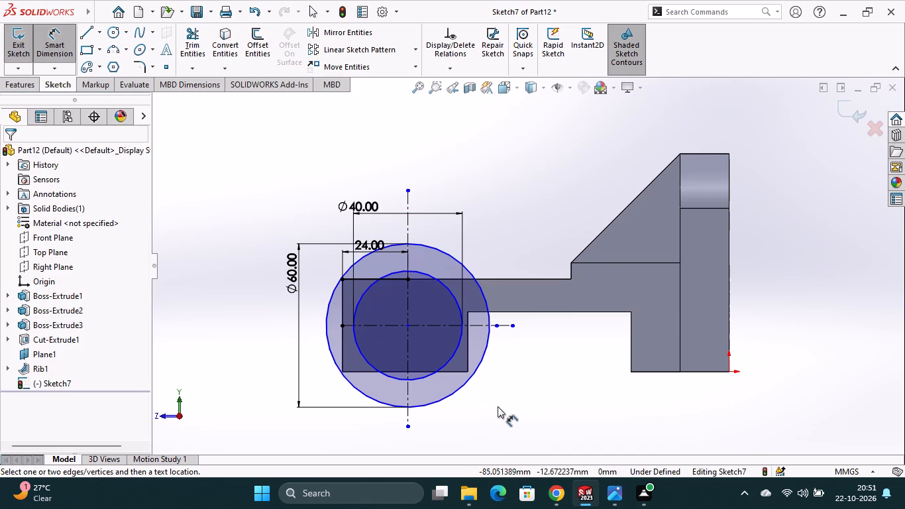
Dimension the horizontal distance from the origin to the shared centre of the two circles.
middle_click_drag(505, 410, 524, 415)
scroll(505, 410, "down", 1)
scroll(524, 415, "up", 1)
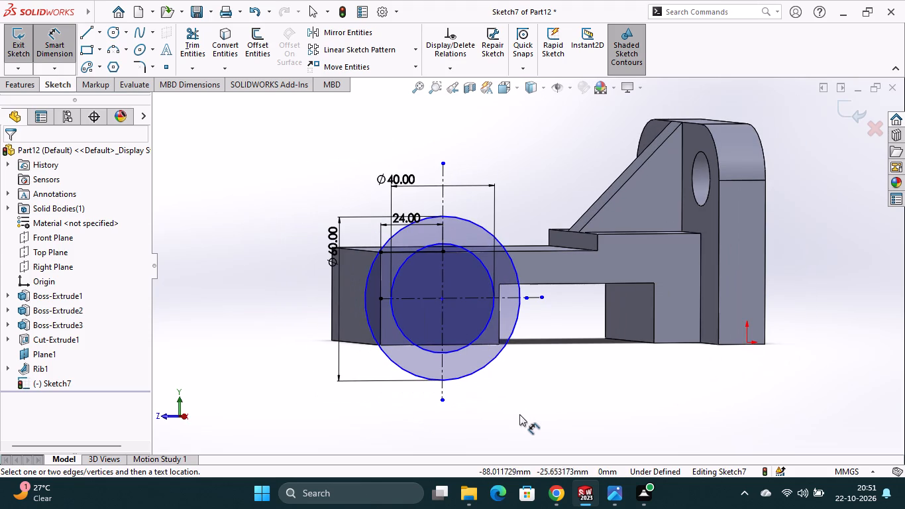
scroll(511, 410, "up", 1)
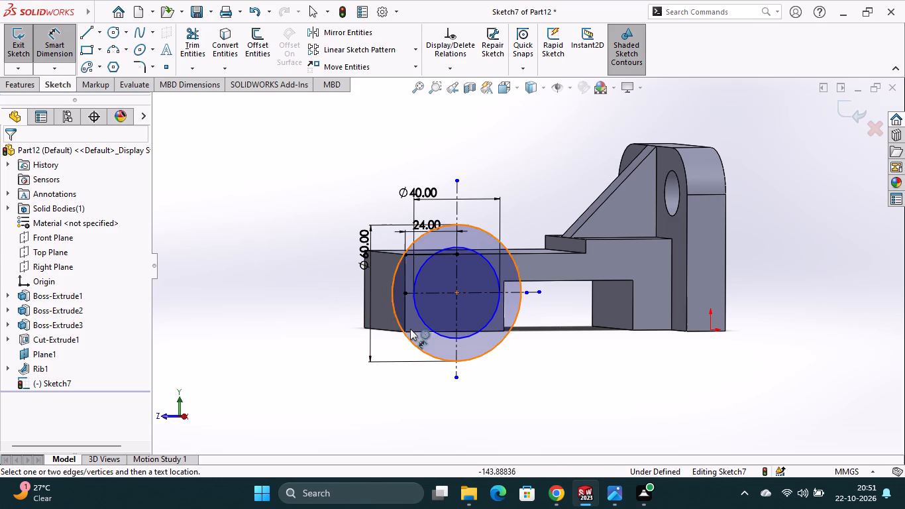
middle_click_drag(520, 363, 519, 363)
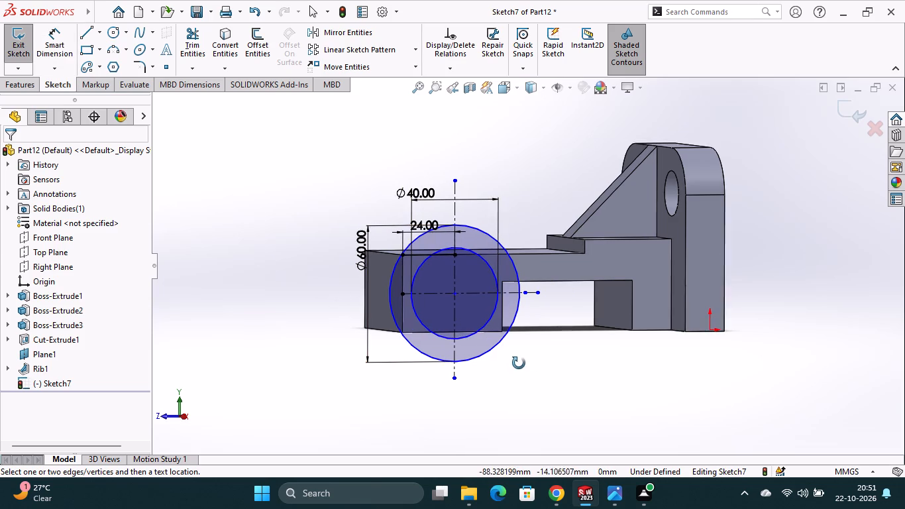
middle_click_drag(519, 363, 501, 363)
scroll(501, 363, "up", 1)
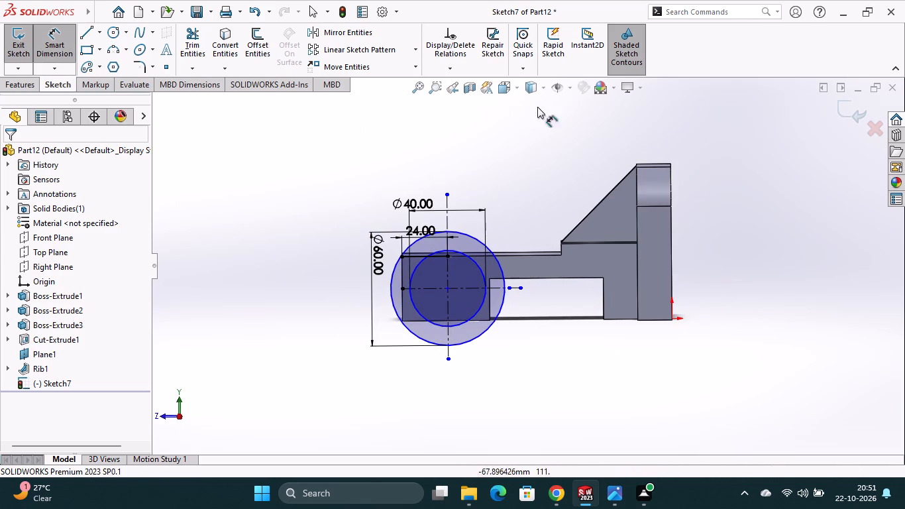
left_click(520, 92)
left_click(580, 163)
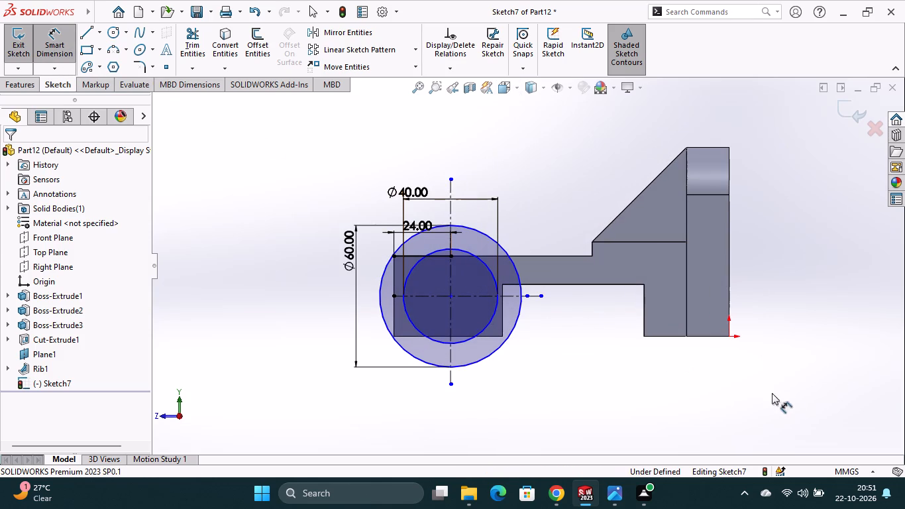
left_click(728, 337)
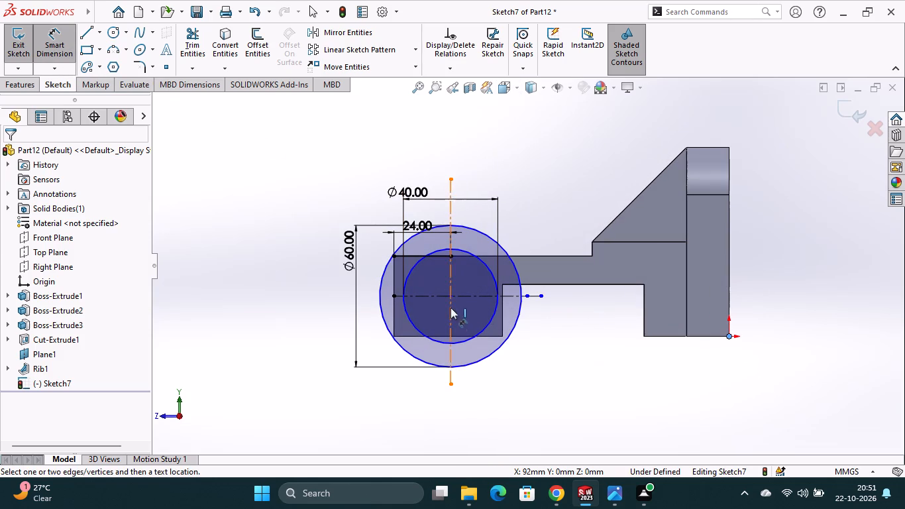
left_click(449, 296)
left_click(482, 390)
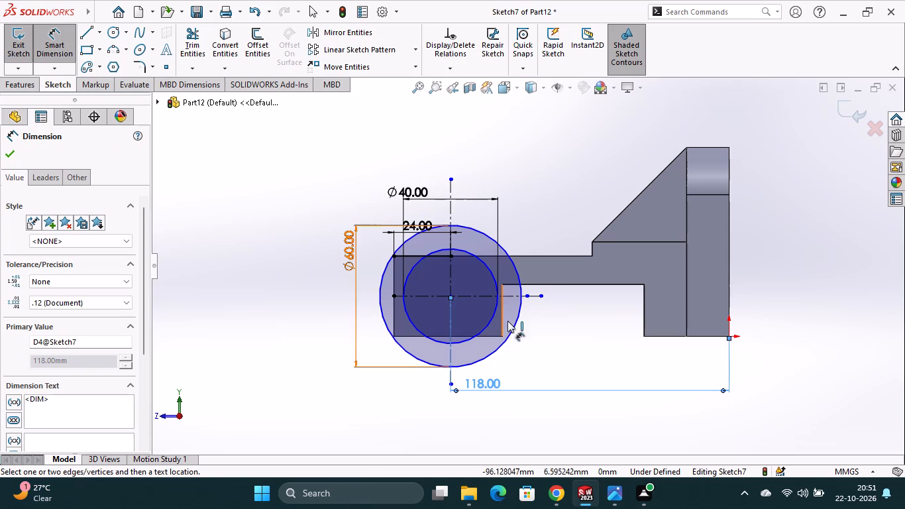
Dimension the vertical distance from the origin to the shared centre of the two circles.
left_click(748, 335)
left_click(729, 335)
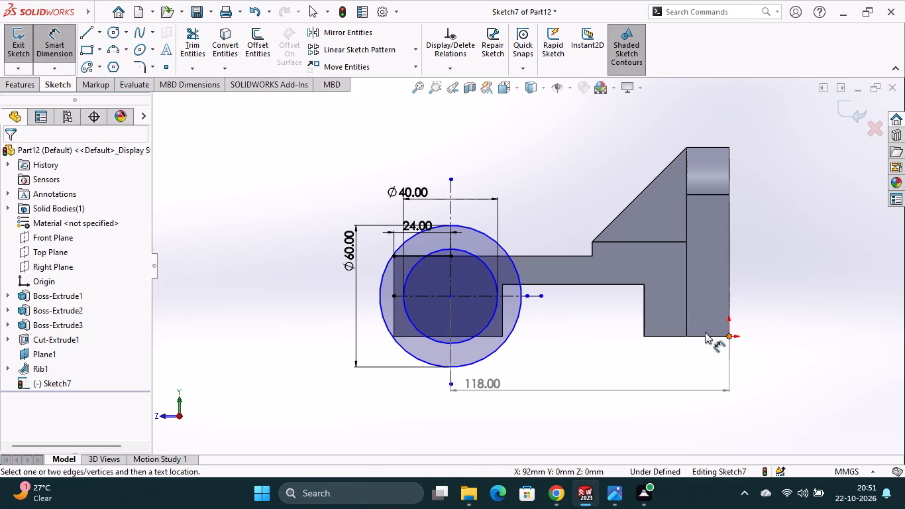
left_click(449, 295)
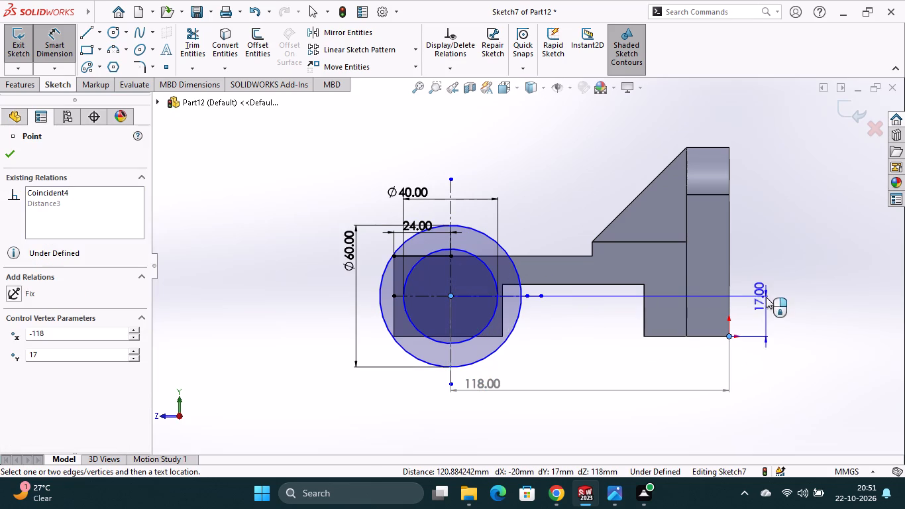
left_click(778, 299)
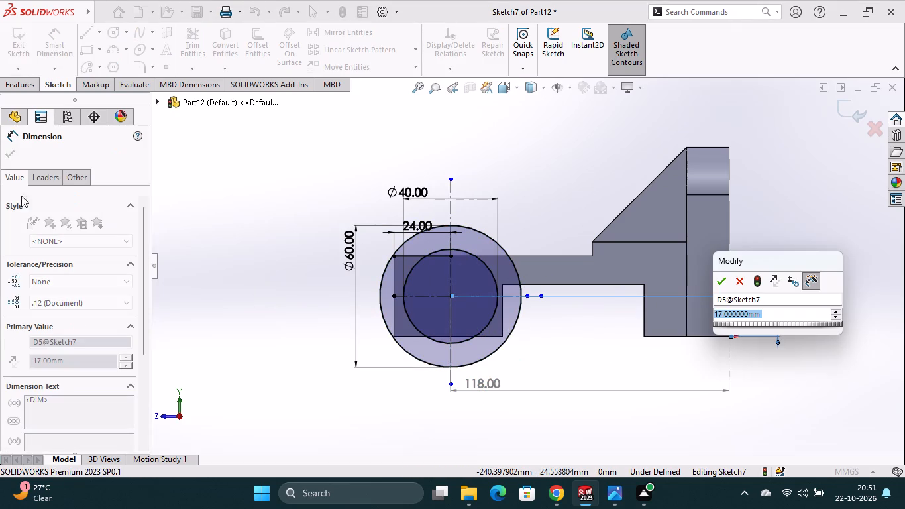
left_click(722, 286)
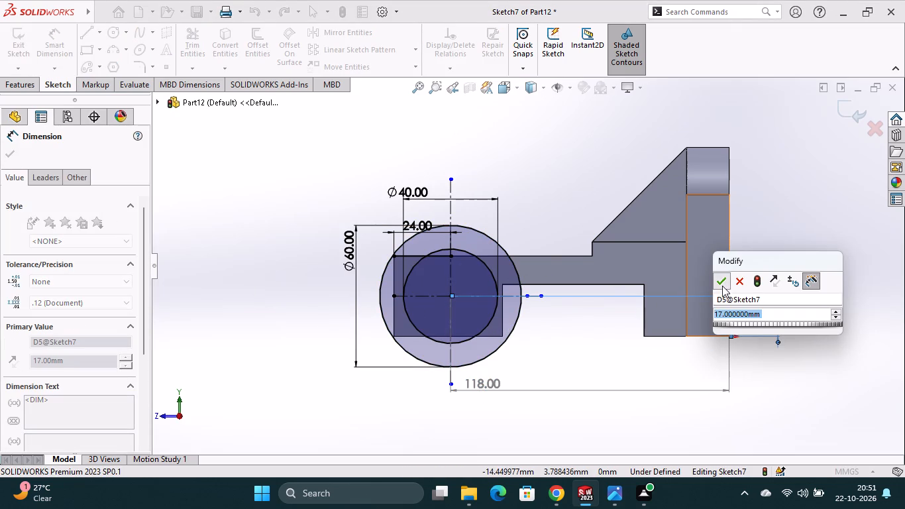
left_click(548, 364)
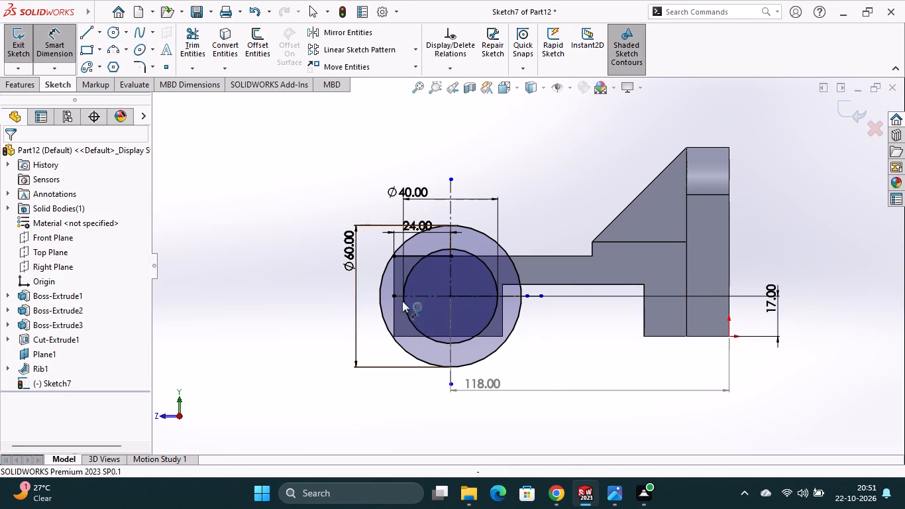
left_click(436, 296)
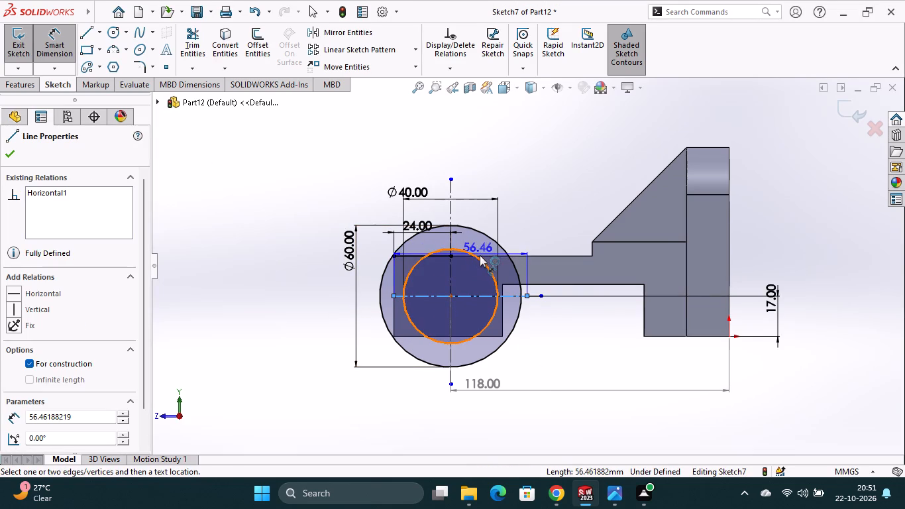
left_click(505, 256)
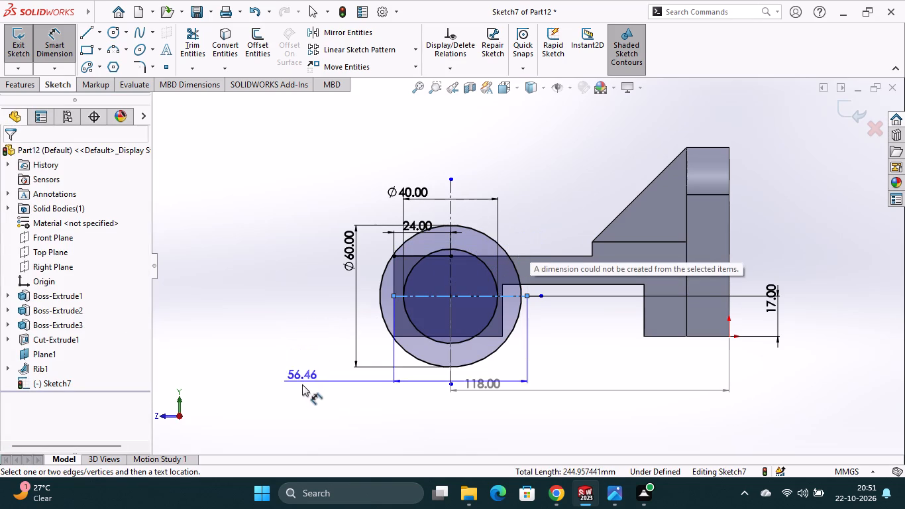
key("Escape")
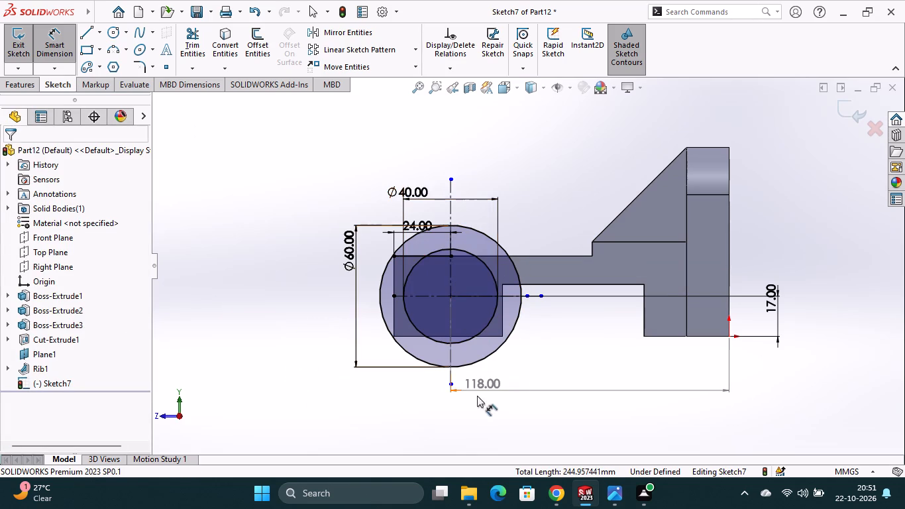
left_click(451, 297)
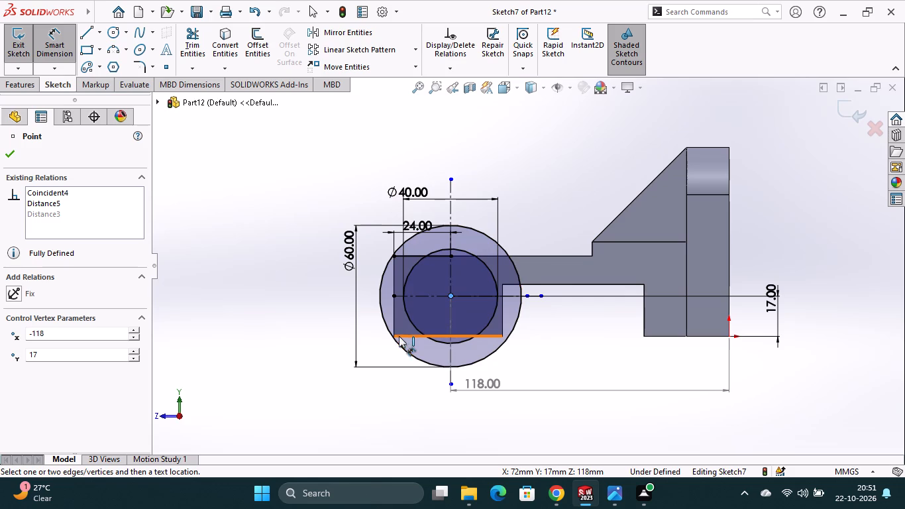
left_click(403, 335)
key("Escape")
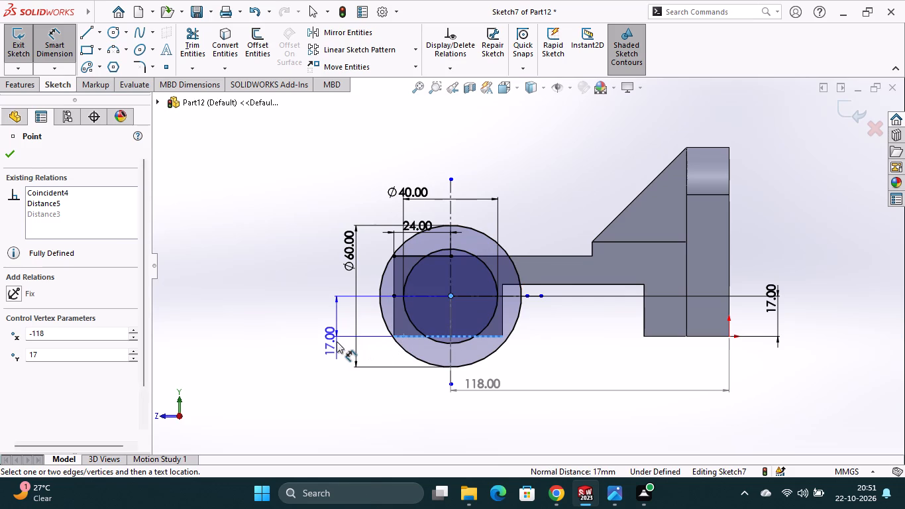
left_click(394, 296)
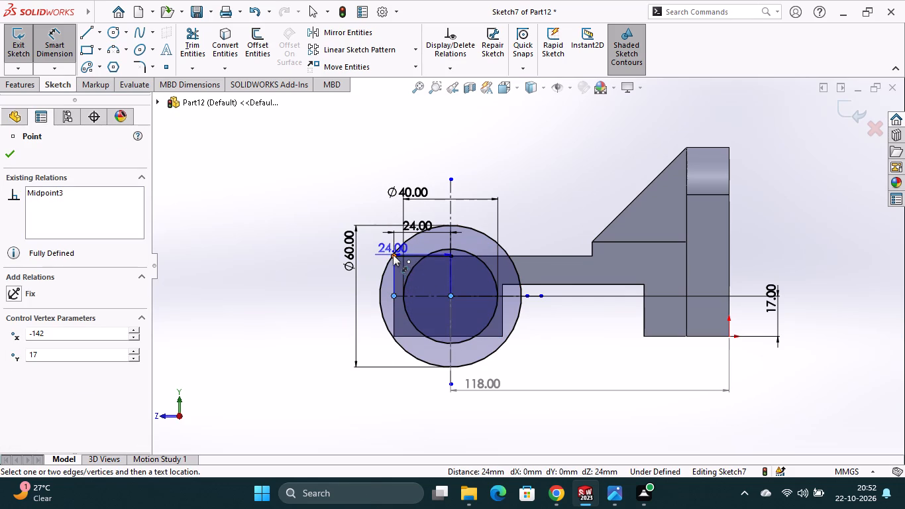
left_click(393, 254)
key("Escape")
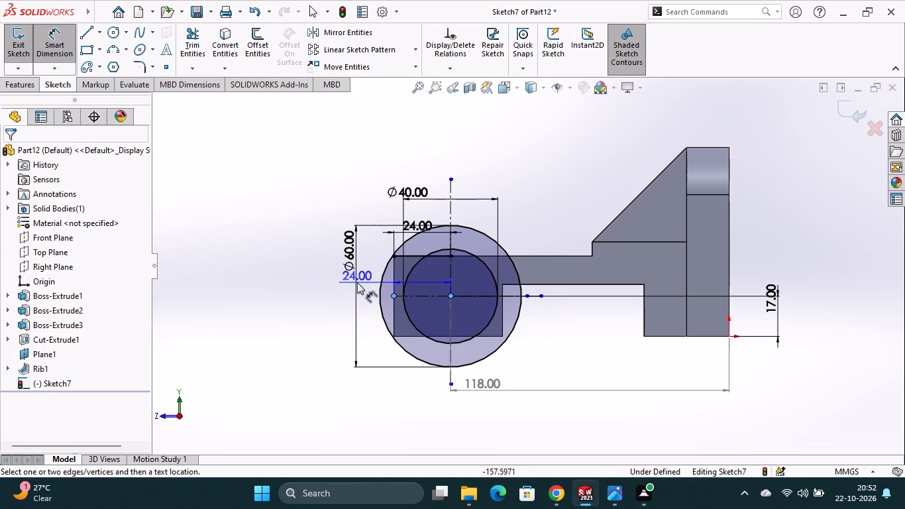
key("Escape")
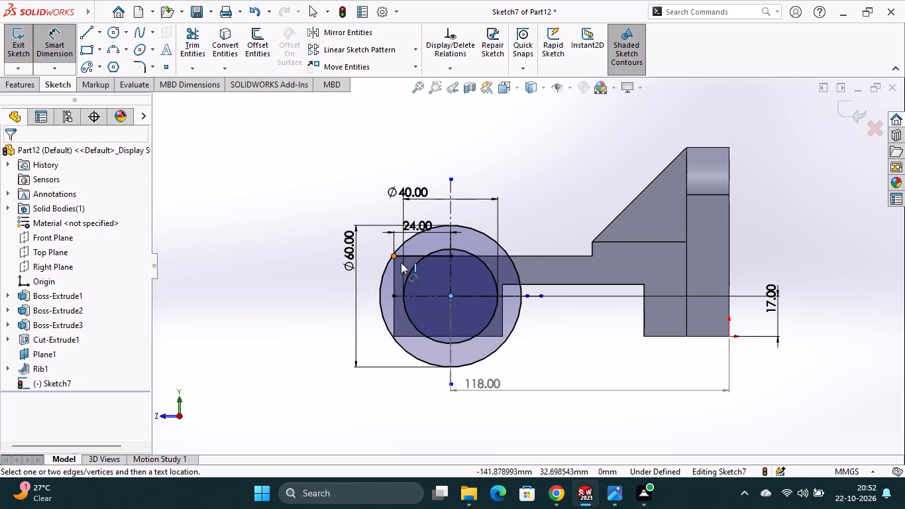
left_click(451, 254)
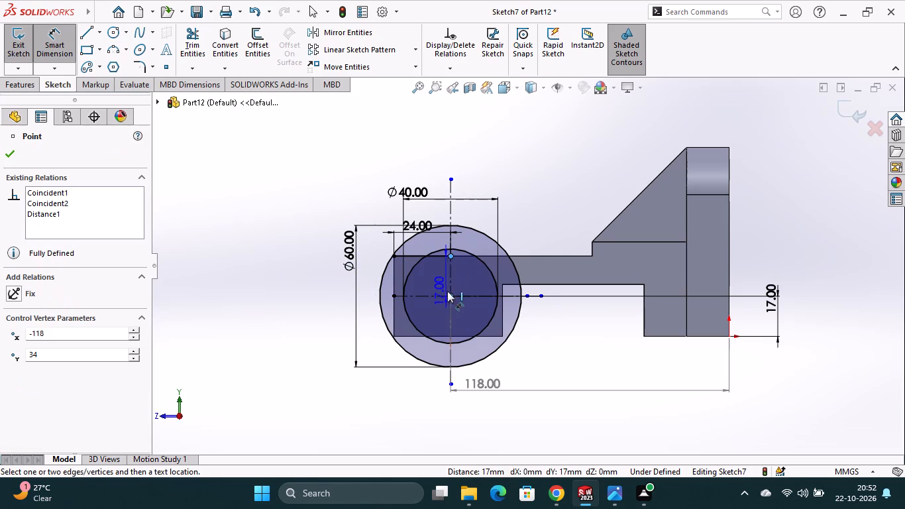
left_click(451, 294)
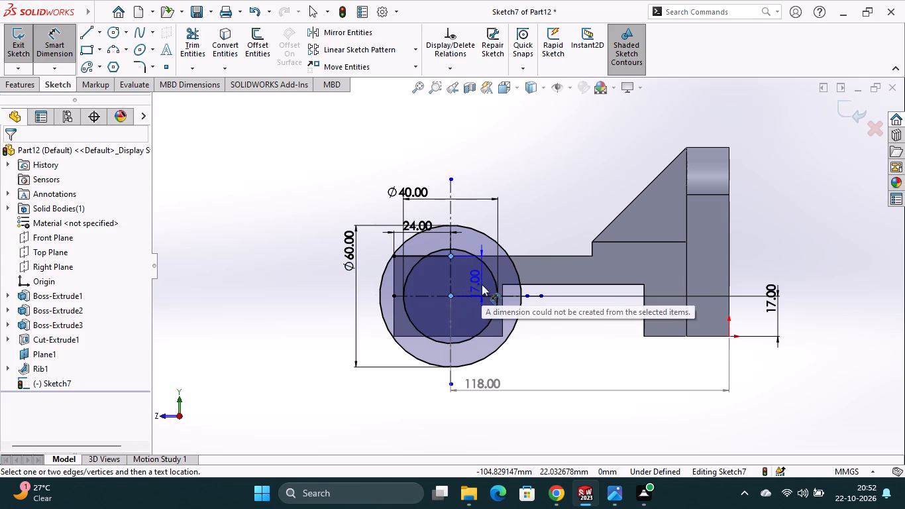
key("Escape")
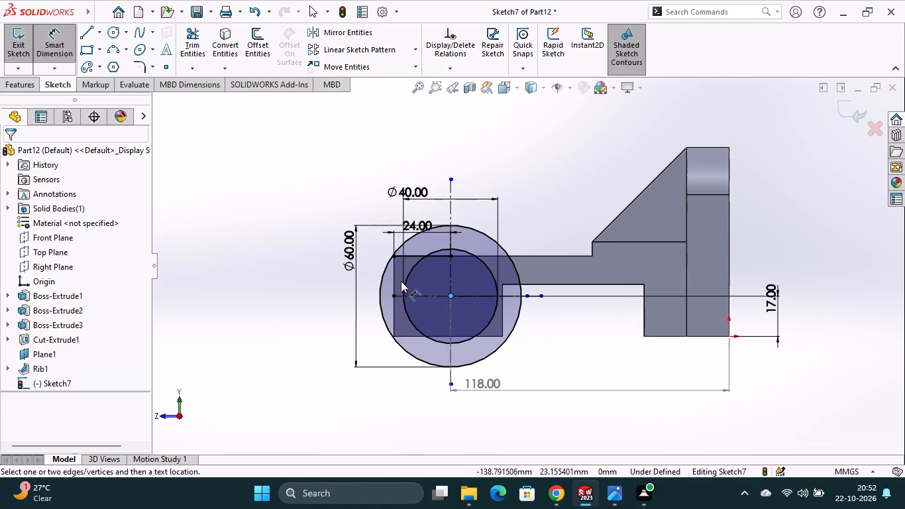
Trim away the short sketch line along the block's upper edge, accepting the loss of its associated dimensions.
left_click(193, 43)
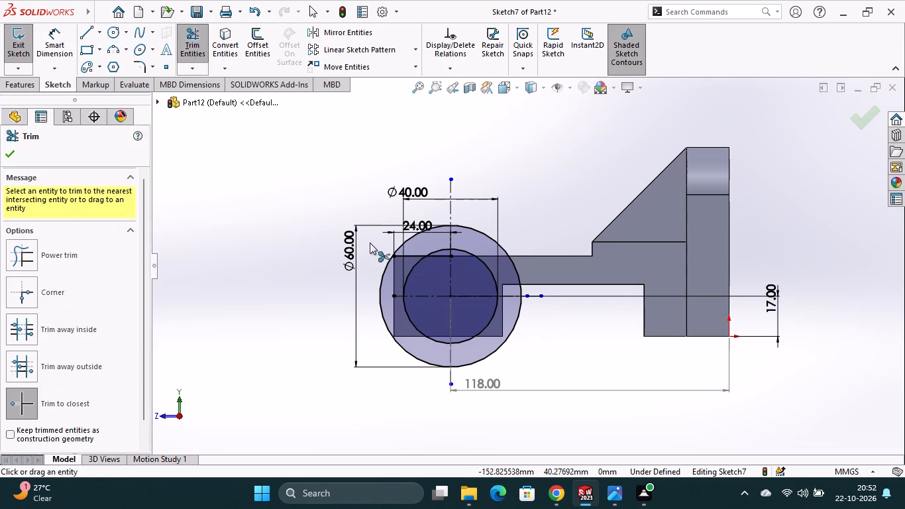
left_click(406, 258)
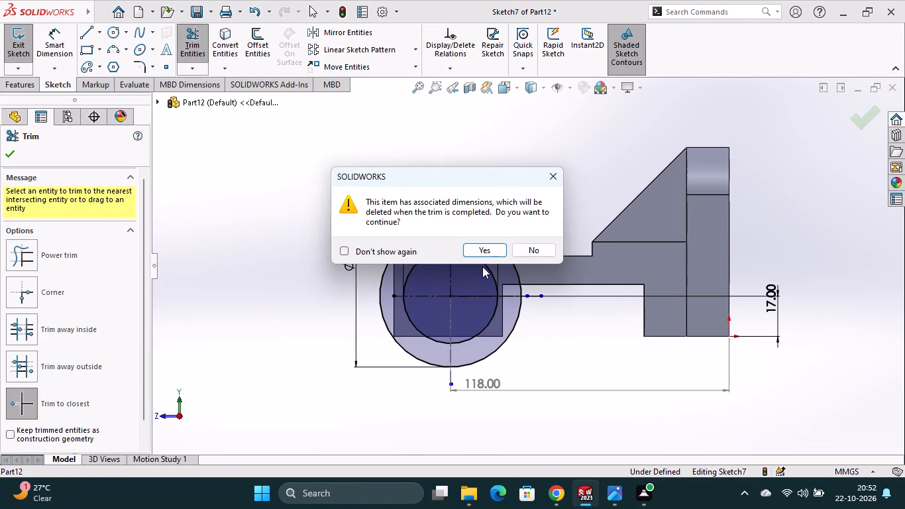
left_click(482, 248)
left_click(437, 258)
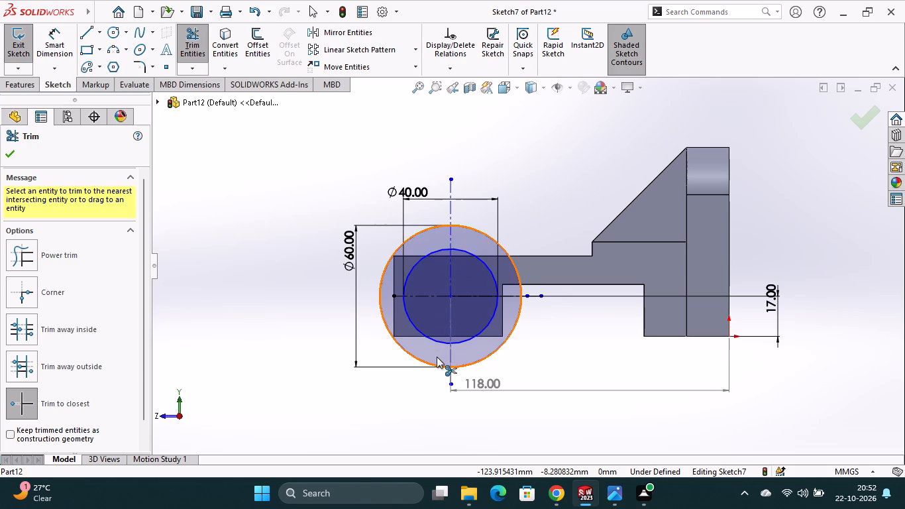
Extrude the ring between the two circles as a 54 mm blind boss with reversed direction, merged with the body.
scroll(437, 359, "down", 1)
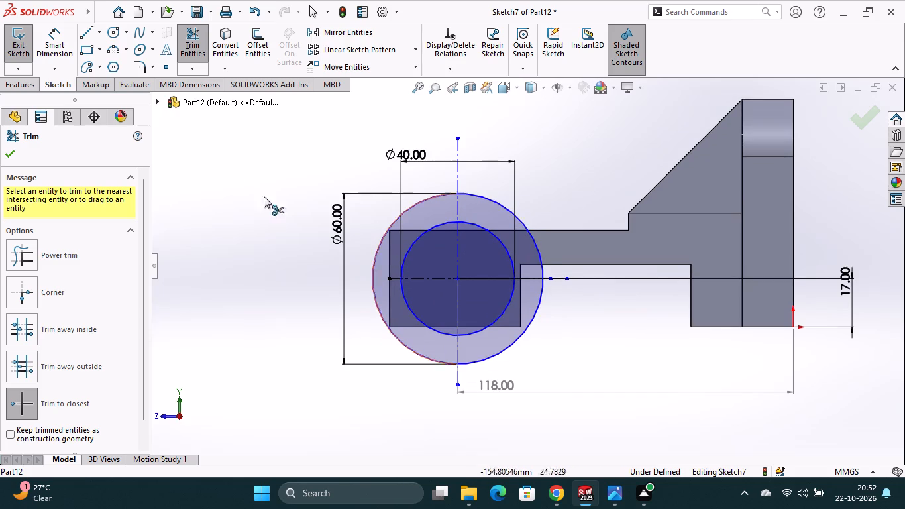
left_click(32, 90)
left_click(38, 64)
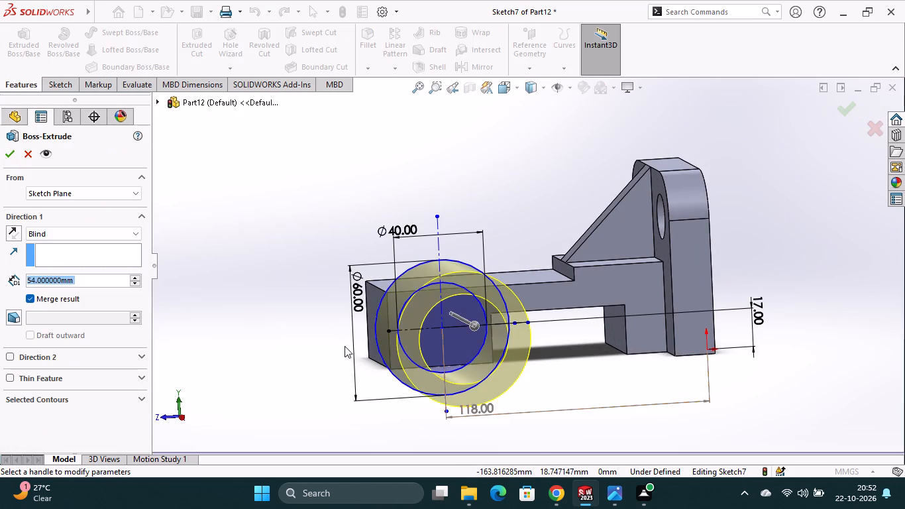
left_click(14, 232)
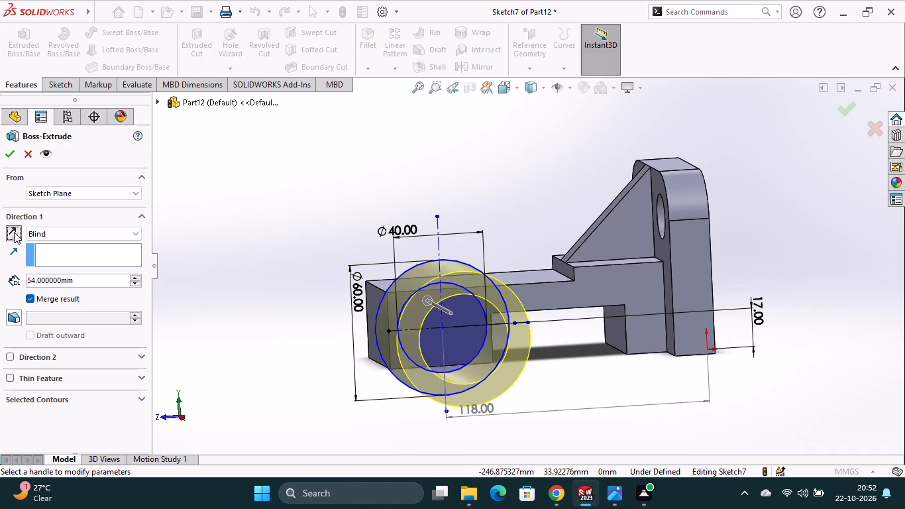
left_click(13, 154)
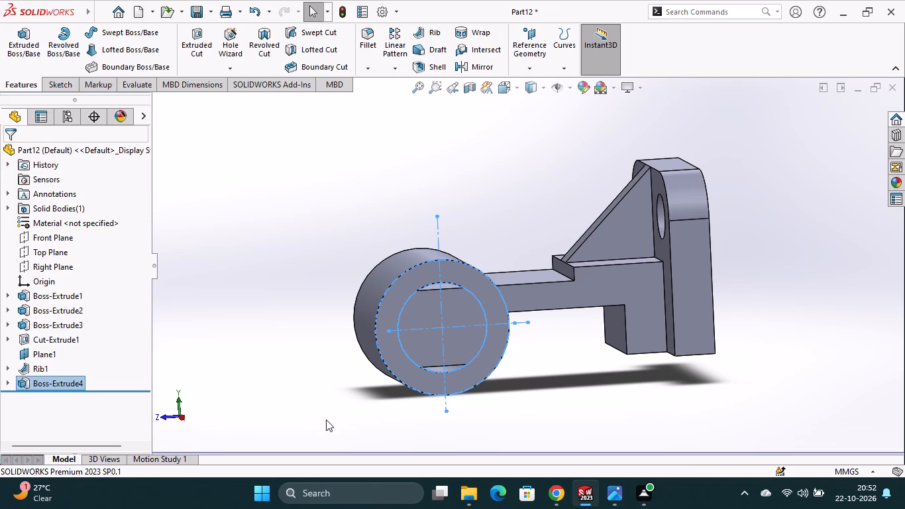
Undo the ring extrusion and the sketch edits back to the vertical centreline with its 24 mm dimension, removing both circles.
key("ctrl+z")
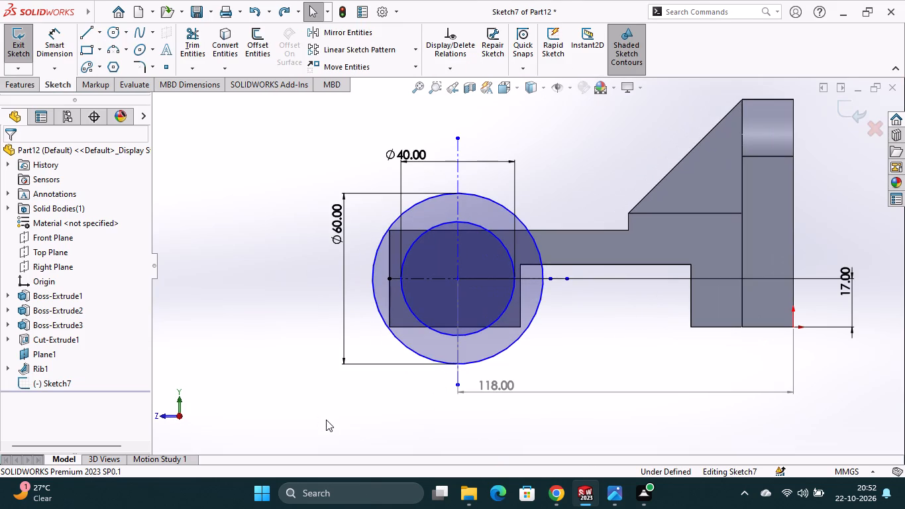
key("ctrl+z")
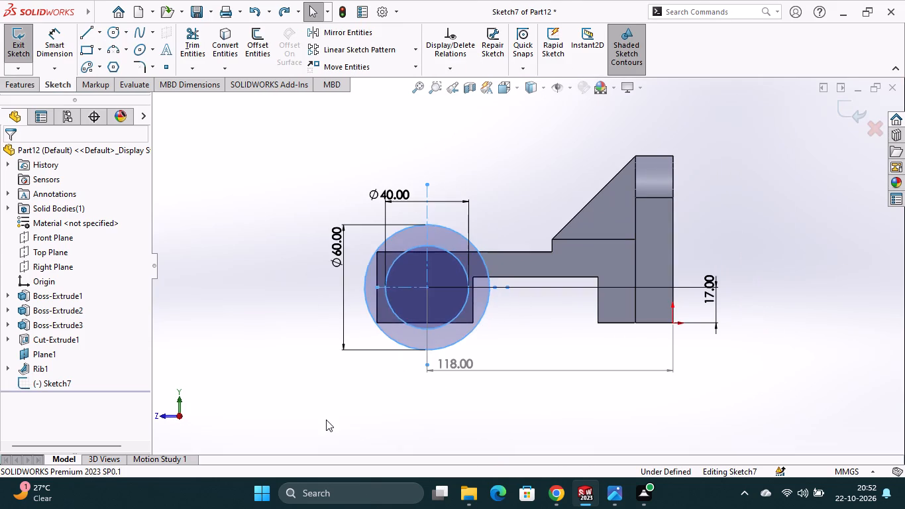
key("ctrl+z")
key("ctrl+z")
key("ctrl+z")
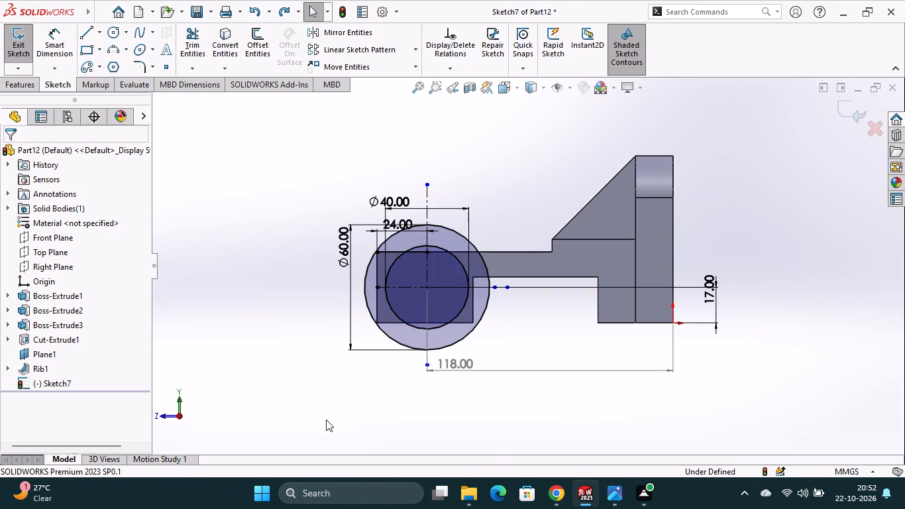
key("ctrl+z")
key("ctrl+z")
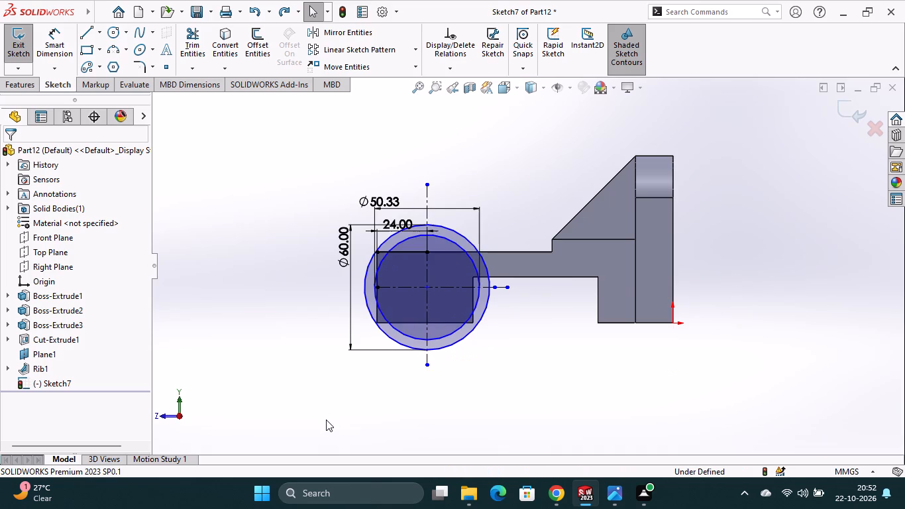
key("ctrl+z")
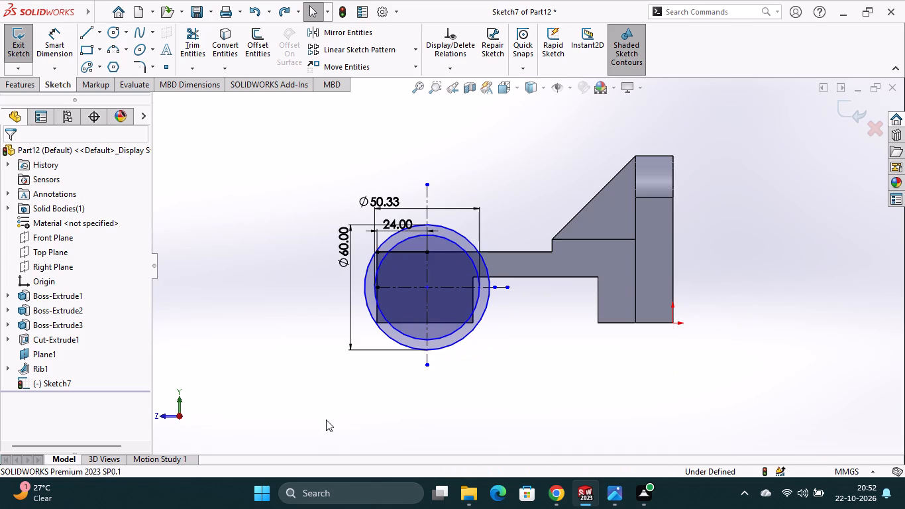
key("ctrl+z")
key("ctrl+z")
key("ctrl+z")
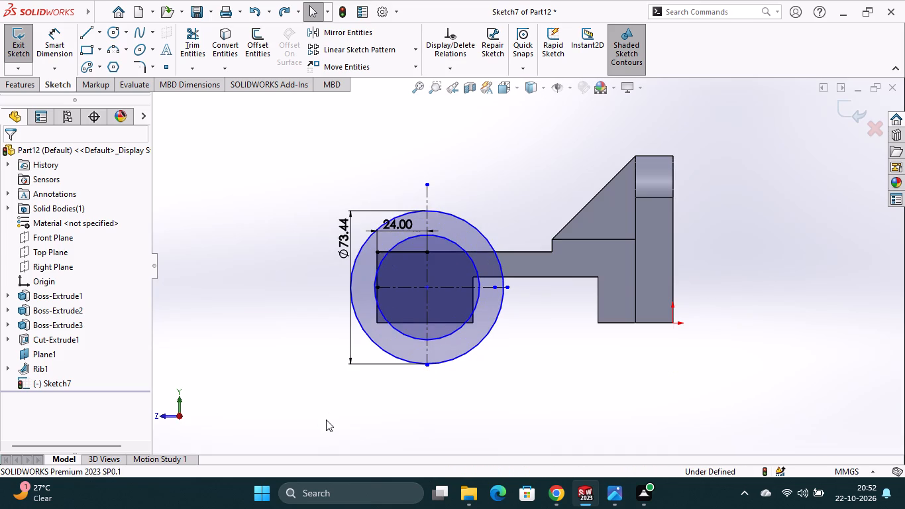
key("ctrl+z")
key("ctrl+z")
key("ctrl+z")
key("ctrl+z")
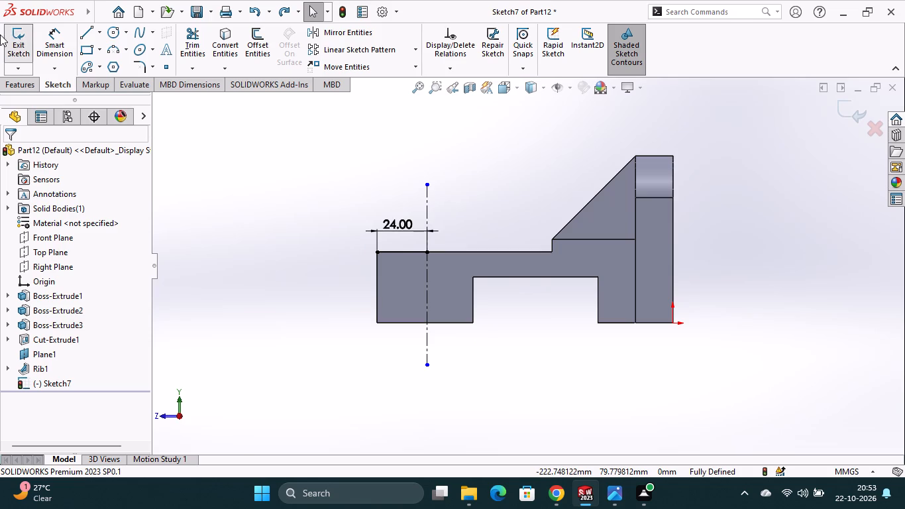
Dimension the vertical distance from the origin to the sketch point at the block's upper outer corner.
left_click(65, 46)
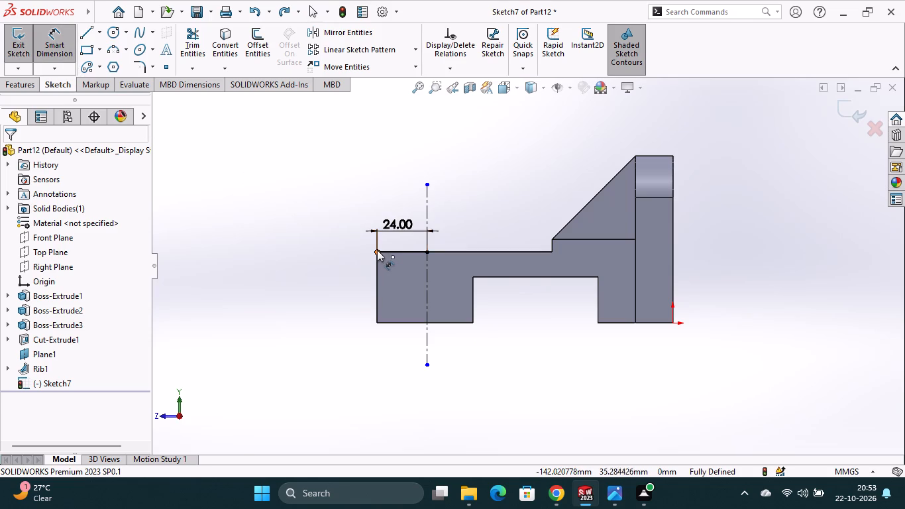
left_click(377, 251)
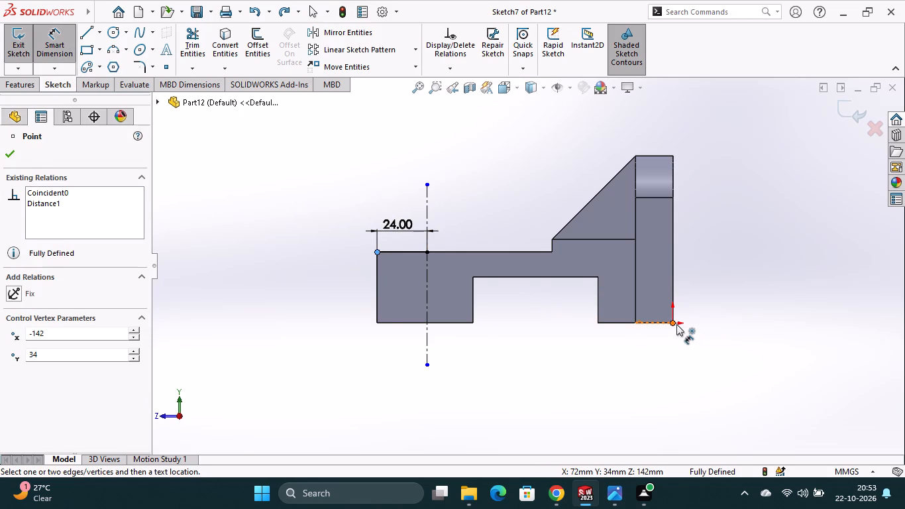
left_click(675, 324)
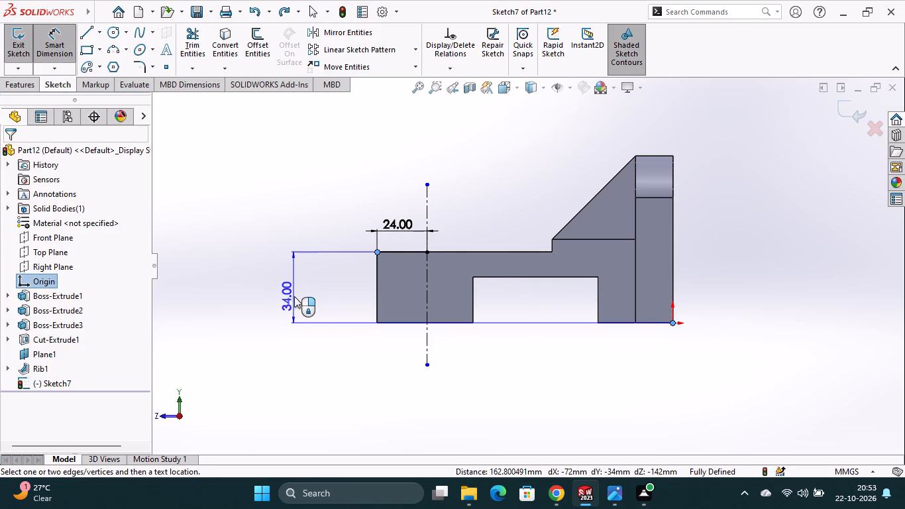
left_click(294, 296)
key("Escape")
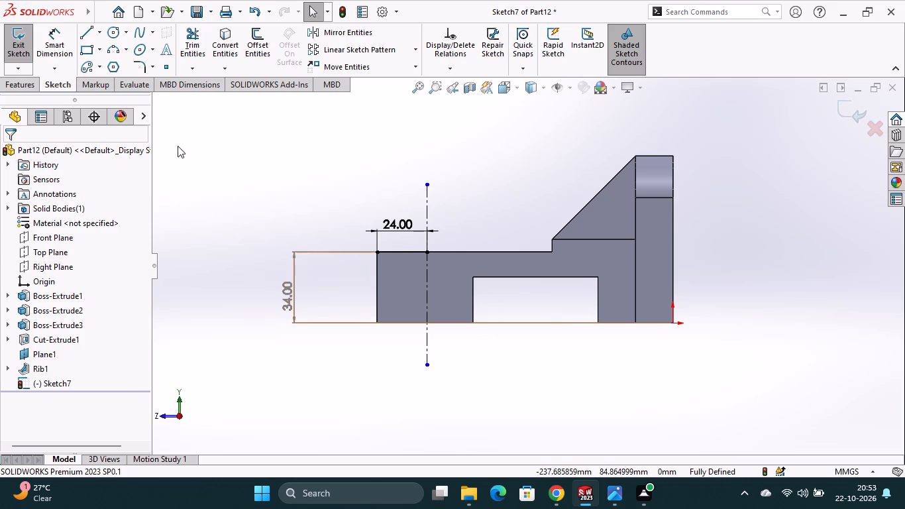
Sketch a corner rectangle about 45 mm wide and 48 mm high, downward from the block's lower outer corner.
scroll(0, 189, "up", 2)
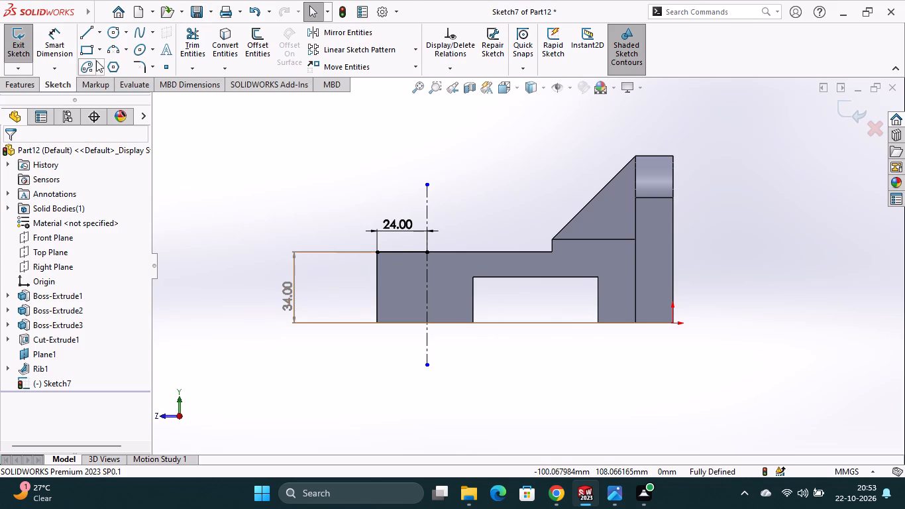
left_click(99, 54)
left_click(87, 67)
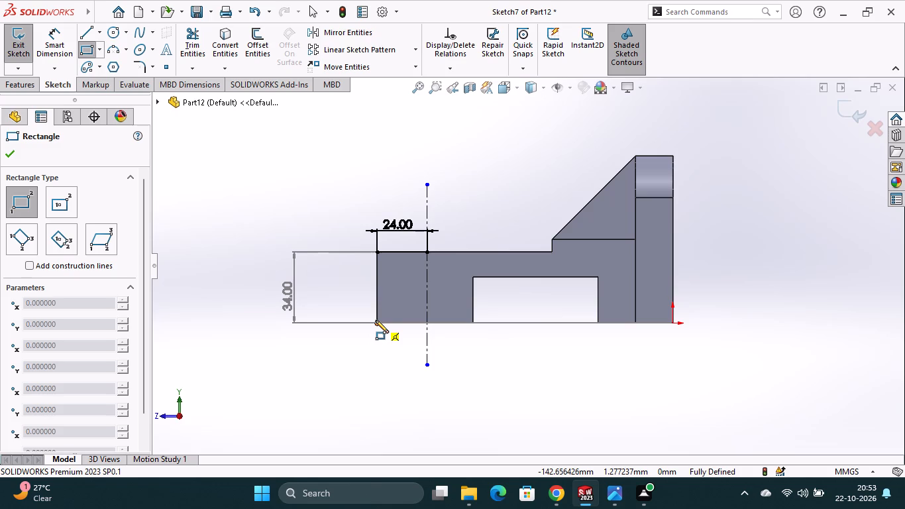
left_click(376, 325)
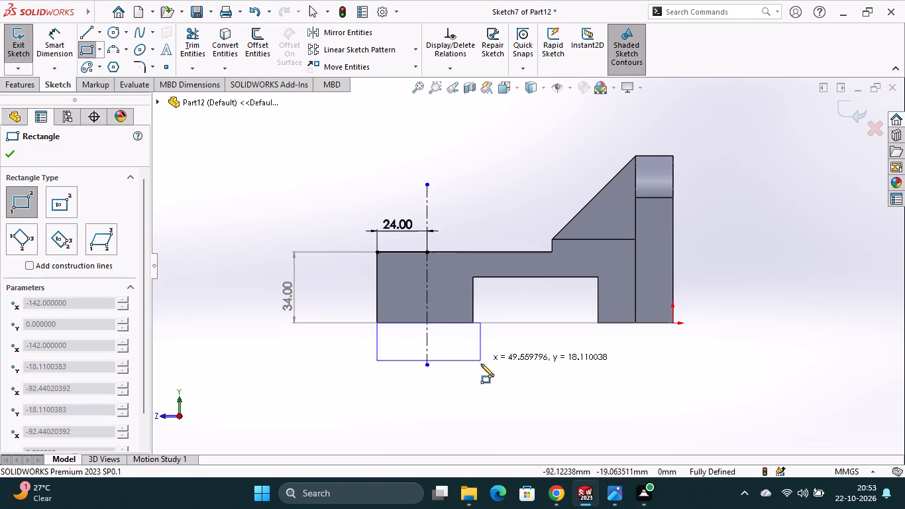
left_click(473, 425)
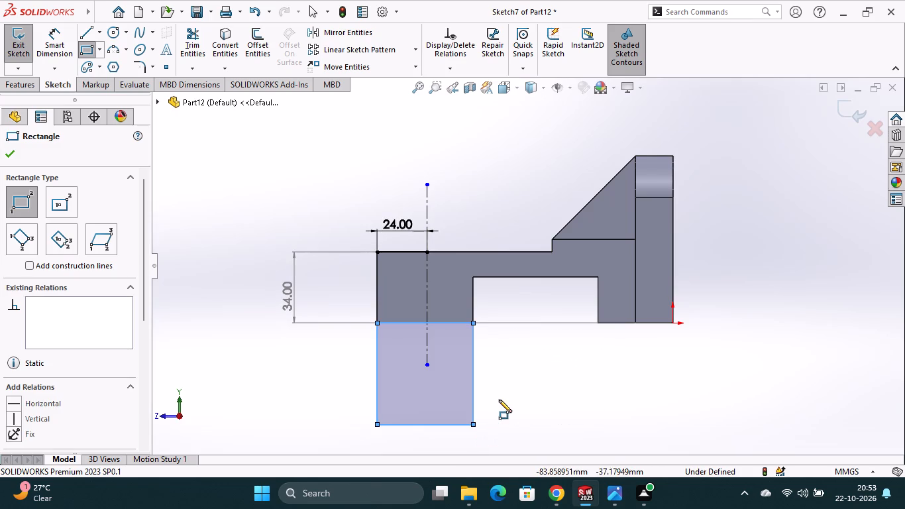
key("Escape")
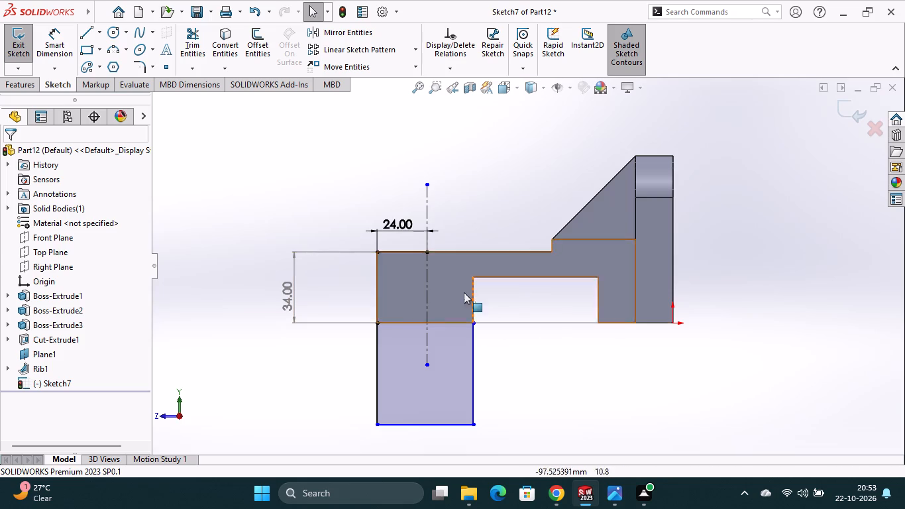
Convert the vertical inner edge of the block's outer foot, above the rectangle, into a sketch line.
left_click(224, 44)
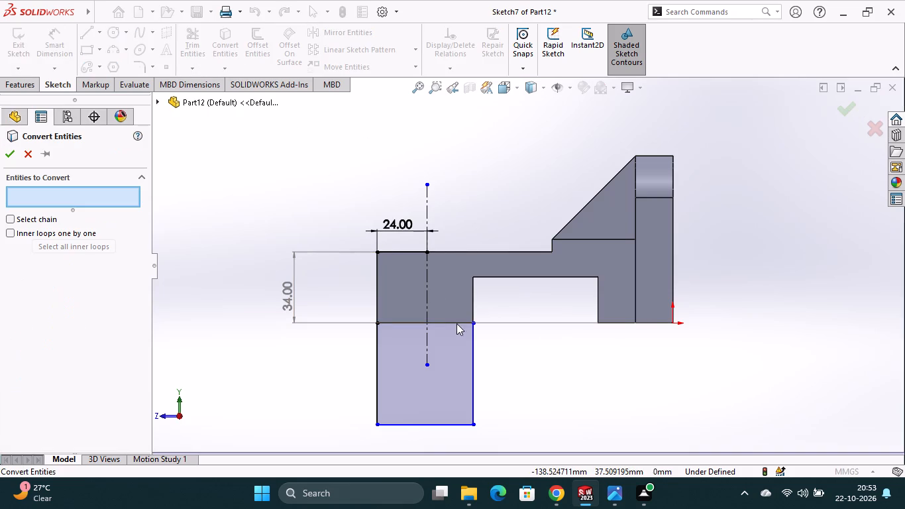
left_click(474, 306)
left_click(472, 382)
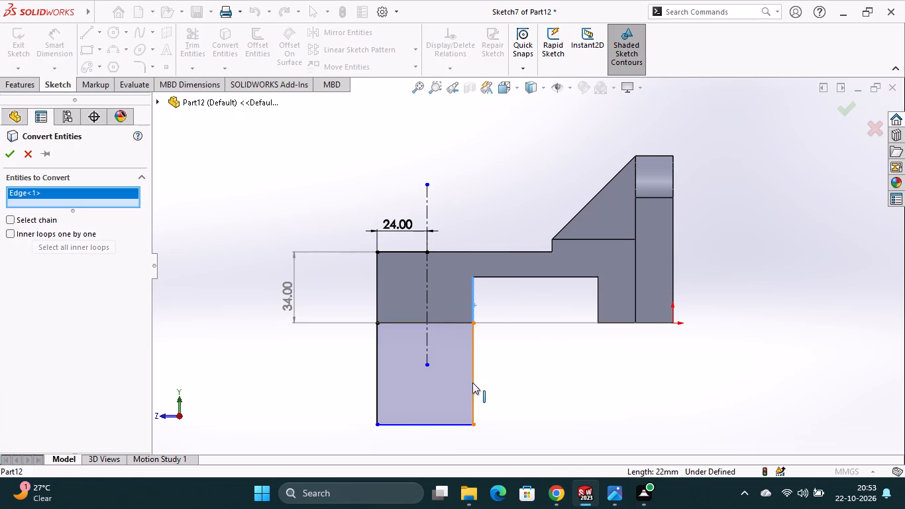
left_click(7, 153)
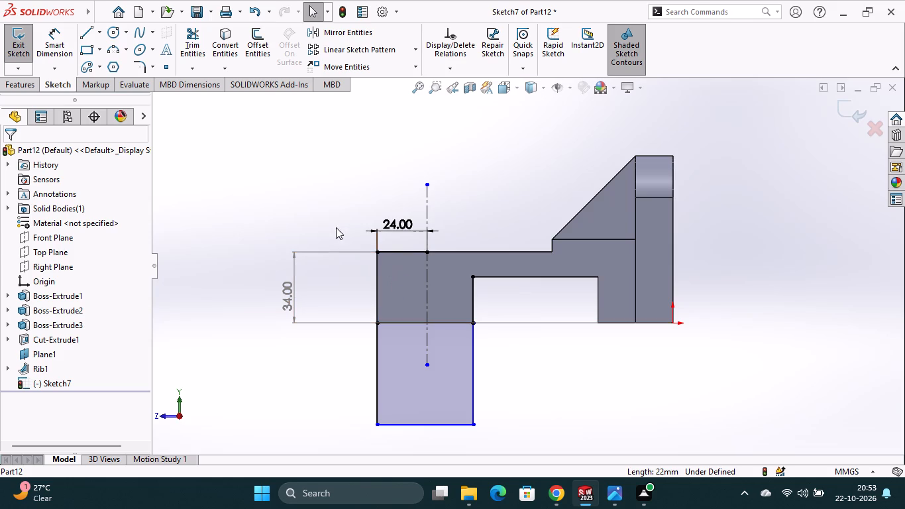
Dimension the height from the block's upper outer corner to the rectangle's lower outer corner as 60 mm.
left_click(60, 42)
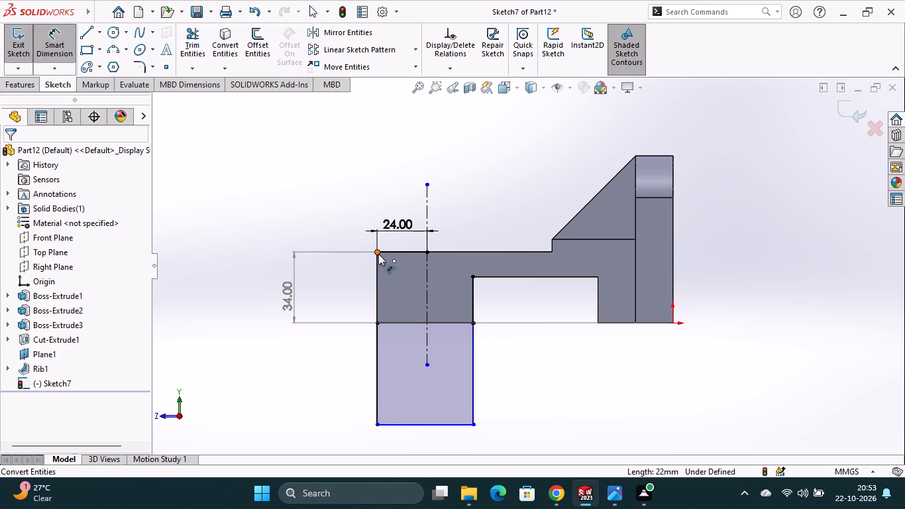
left_click(379, 253)
left_click(377, 425)
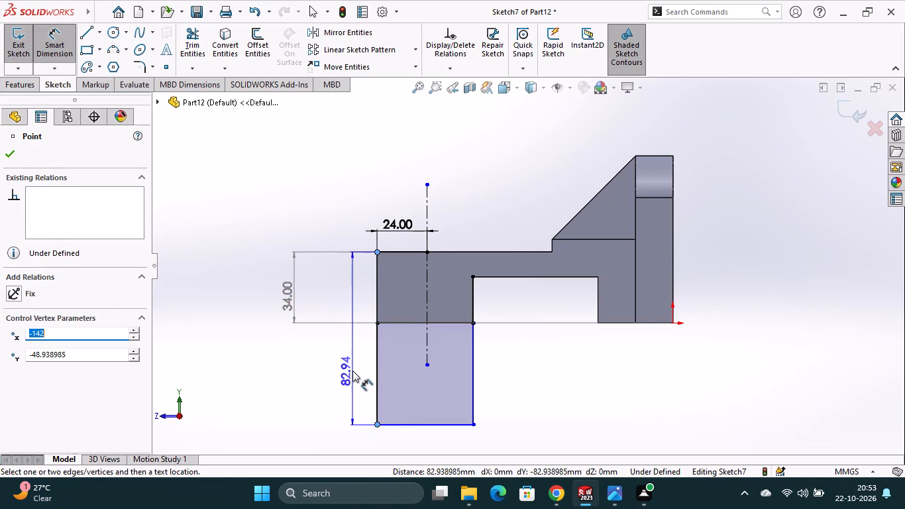
left_click(353, 364)
type("60")
key("Return")
left_click(362, 349)
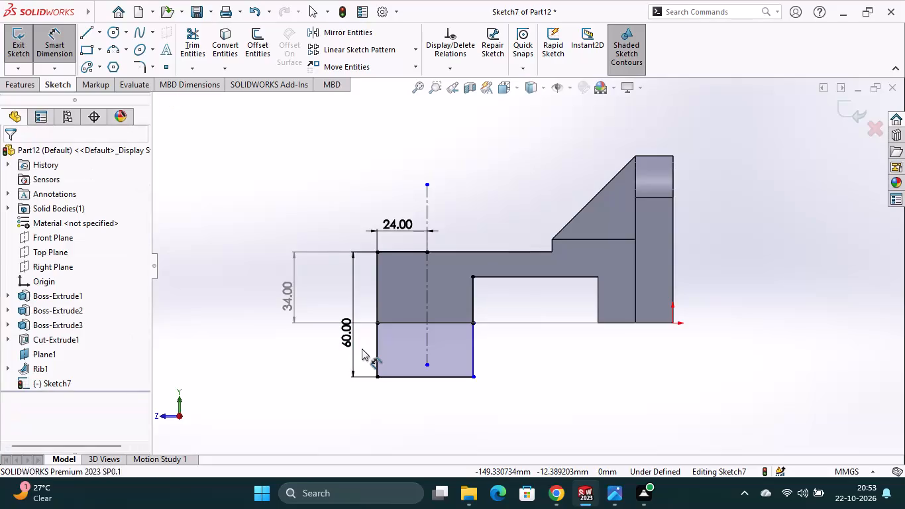
Trim away the short sketch line on the block's top edge and the converted vertical line on the foot's inner edge.
scroll(425, 349, "down", 1)
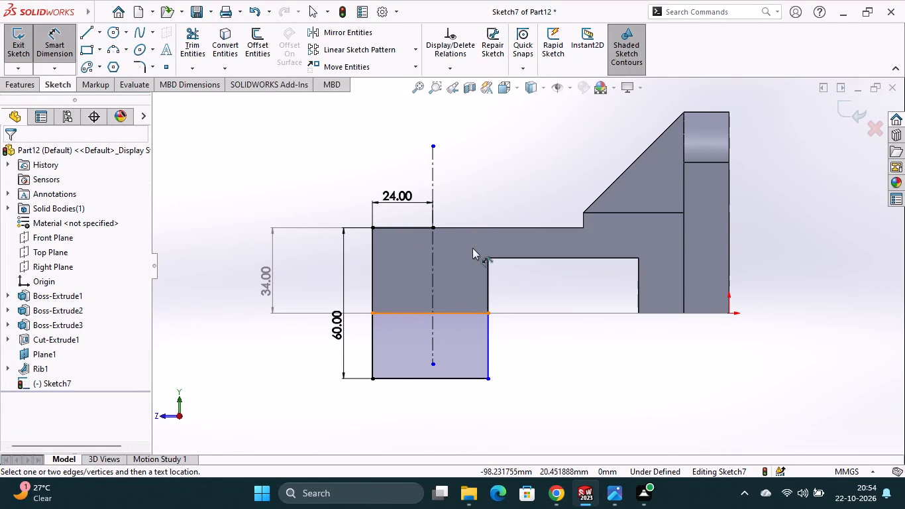
right_click(405, 228)
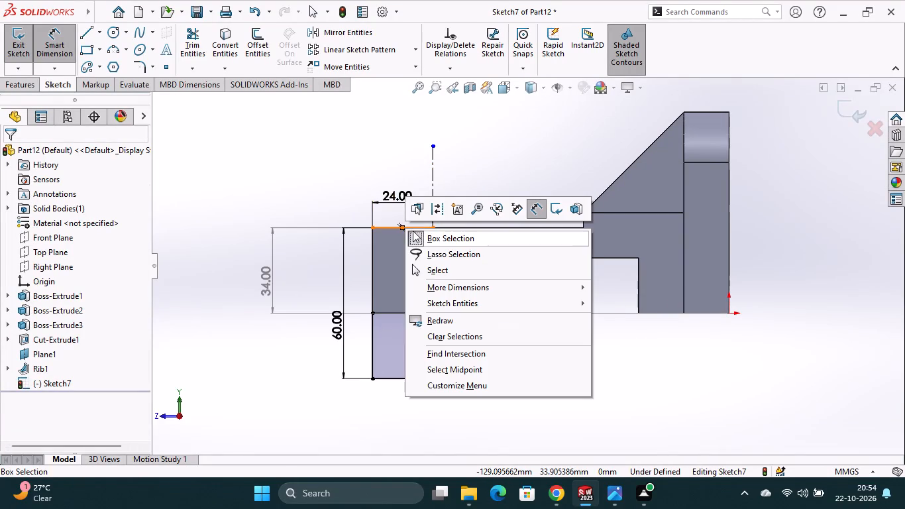
left_click(193, 50)
left_click(397, 226)
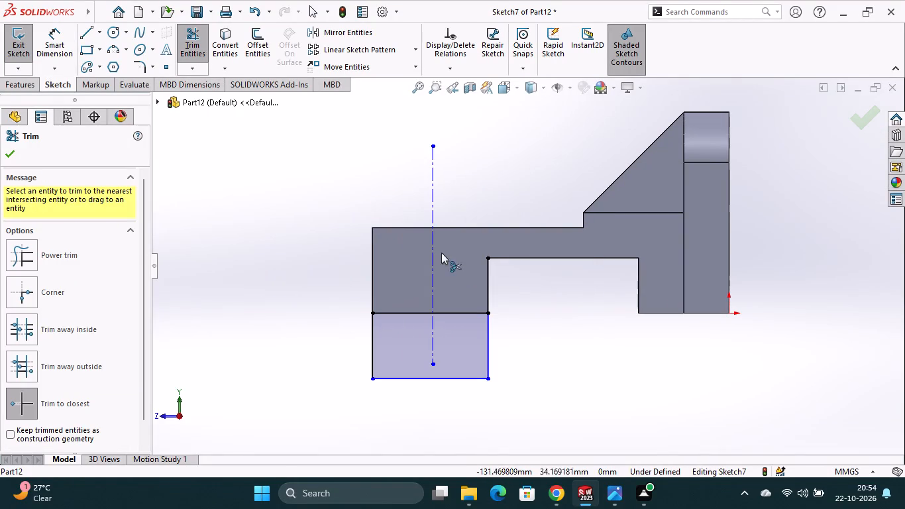
left_click(486, 288)
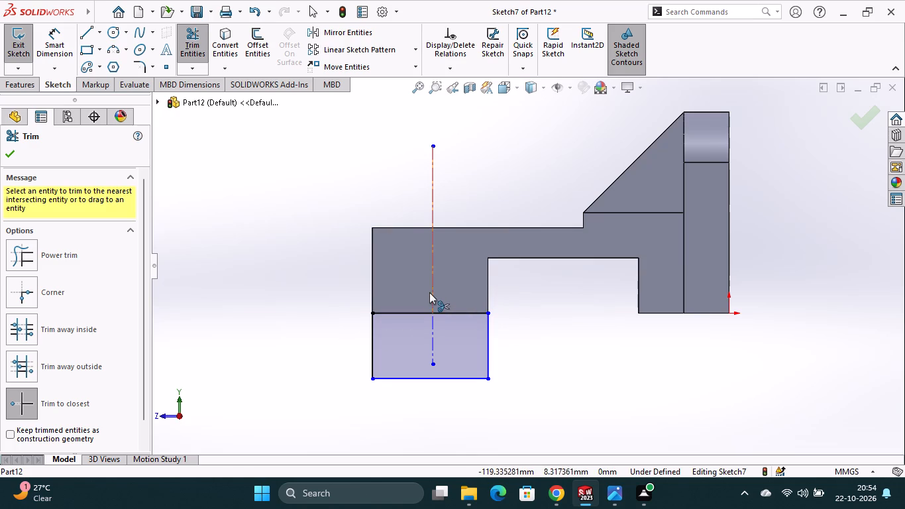
left_click(11, 152)
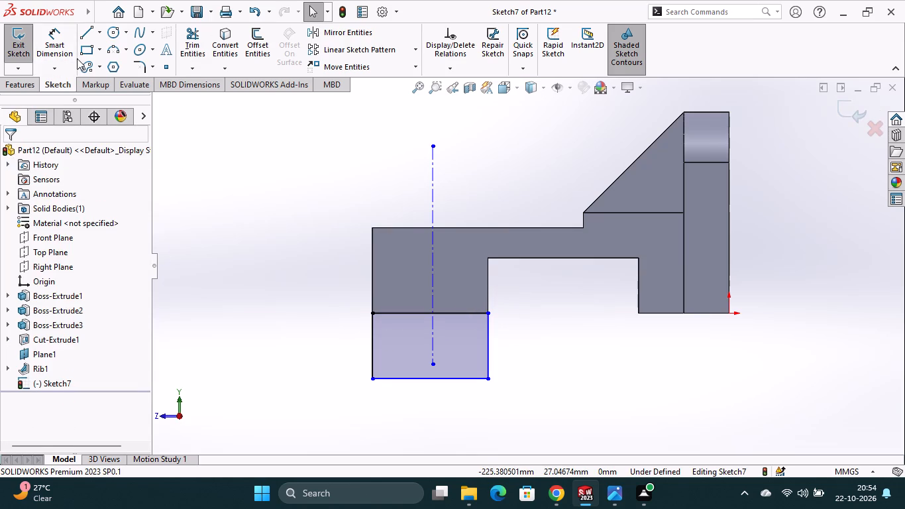
Extrude the rectangle below the block's outer foot 54 mm blind, reversed to run under the block and merged with it.
left_click(28, 83)
left_click(30, 54)
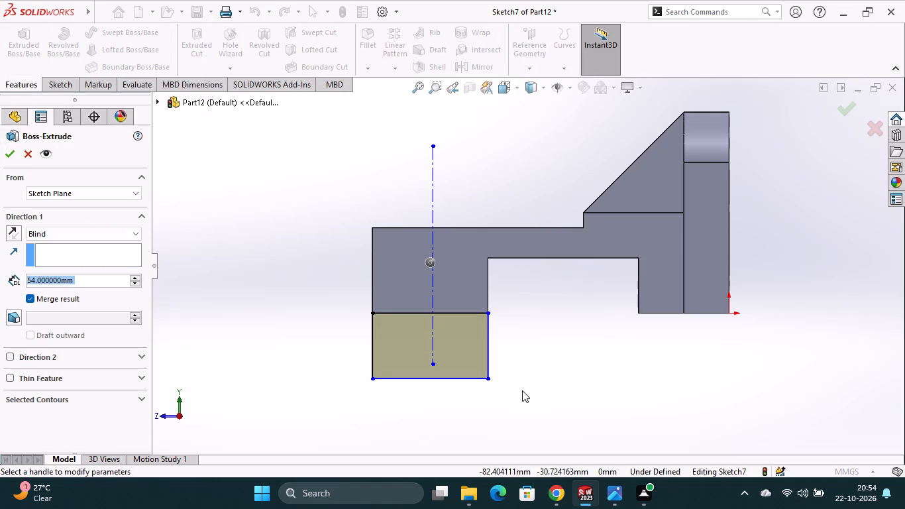
scroll(522, 390, "down", 1)
middle_click_drag(522, 390, 594, 411)
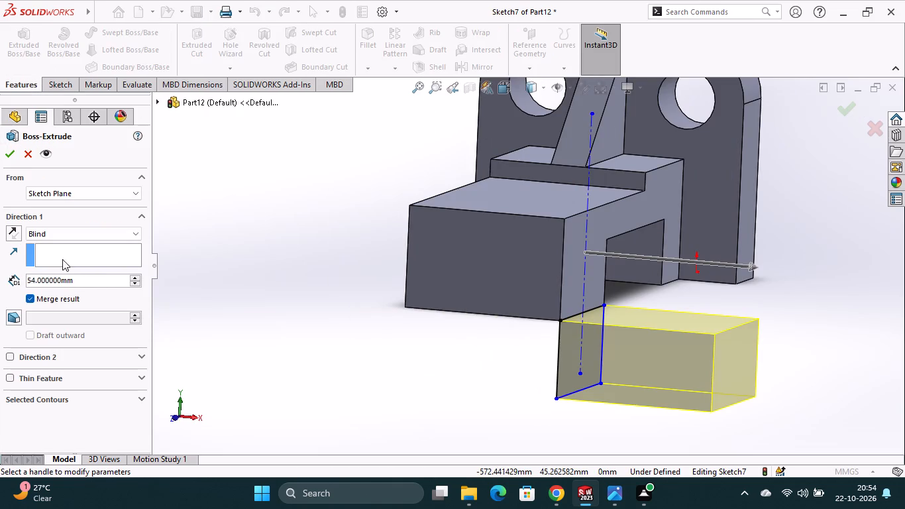
left_click(14, 233)
left_click(9, 155)
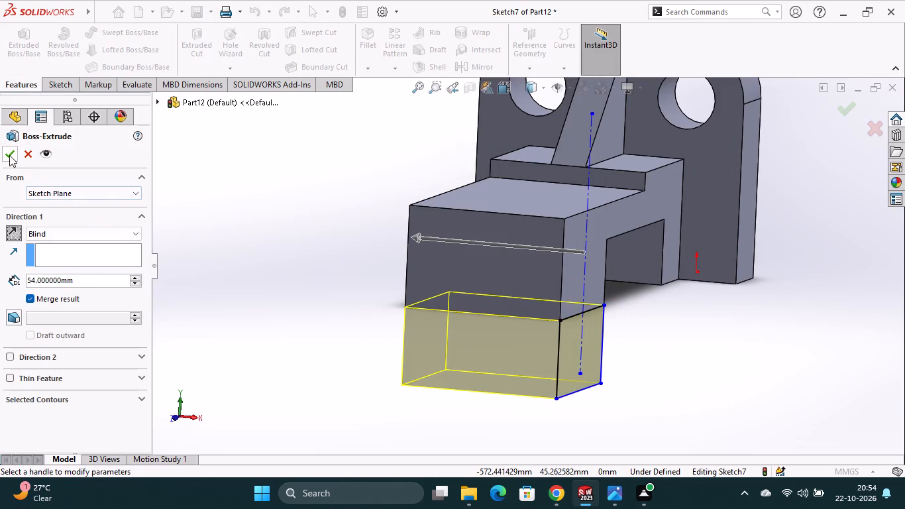
left_click(262, 319)
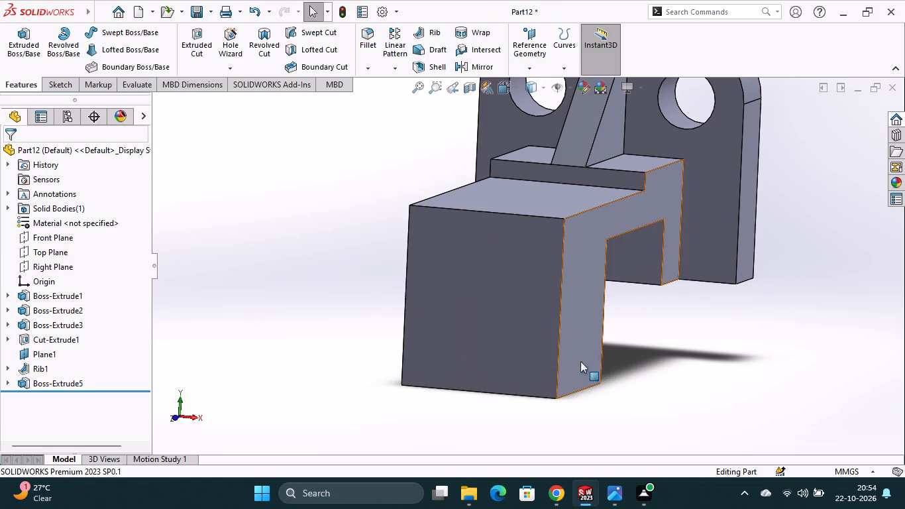
Examine the part with its deepened outer foot in isometric view and from lower side angles.
middle_click_drag(616, 372, 594, 352)
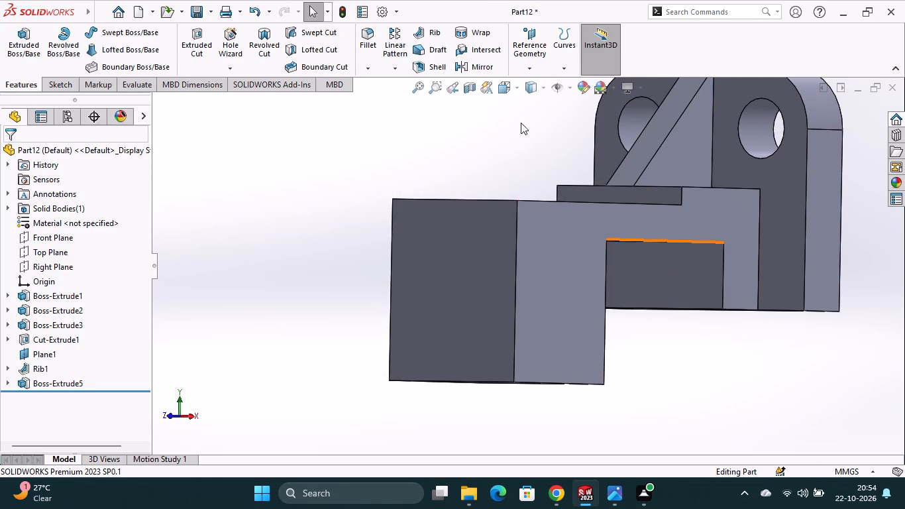
left_click(513, 91)
left_click(577, 128)
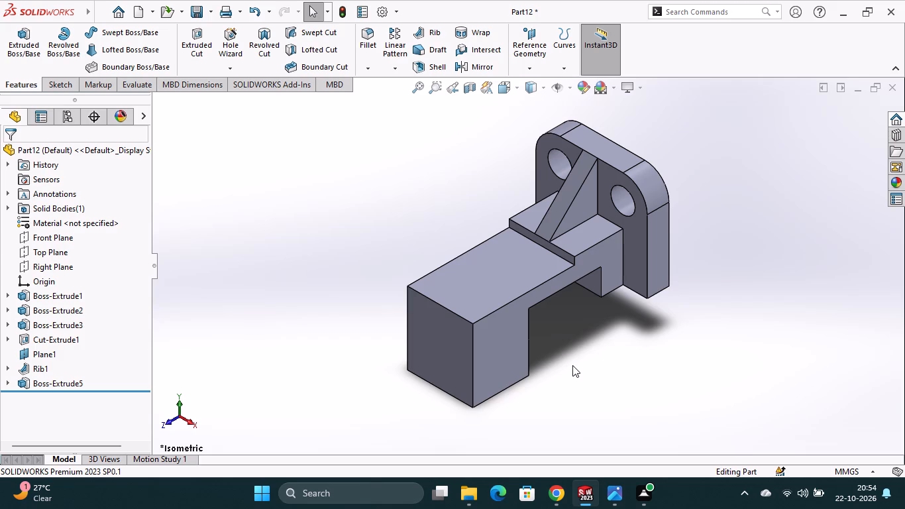
middle_click_drag(570, 365, 554, 317)
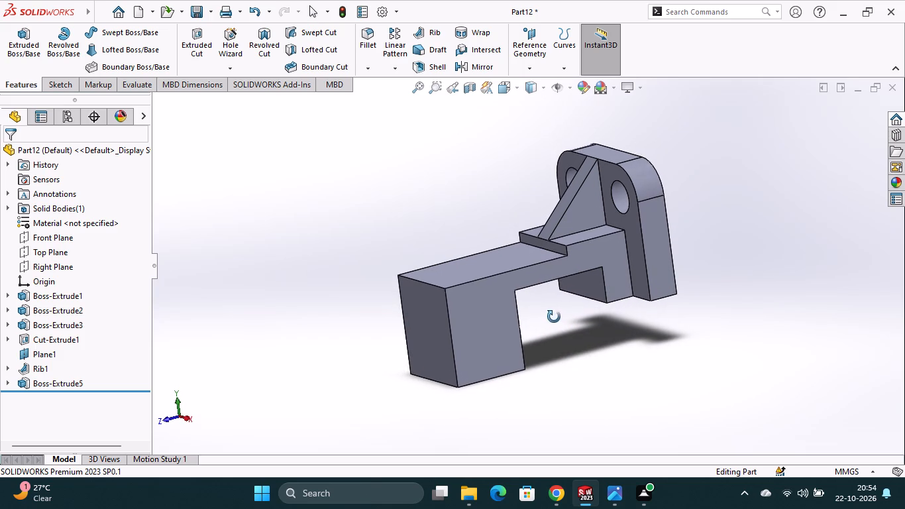
middle_click_drag(554, 317, 554, 316)
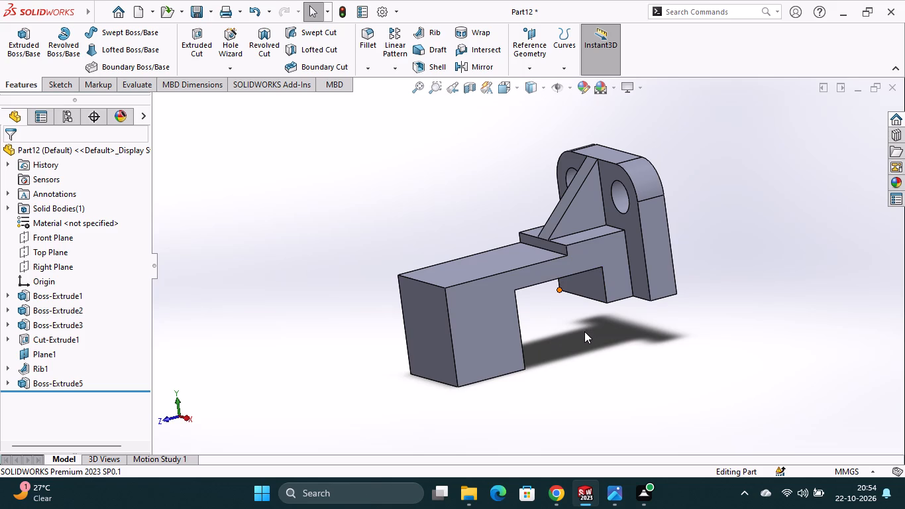
scroll(584, 331, "up", 1)
middle_click_drag(582, 332, 587, 321)
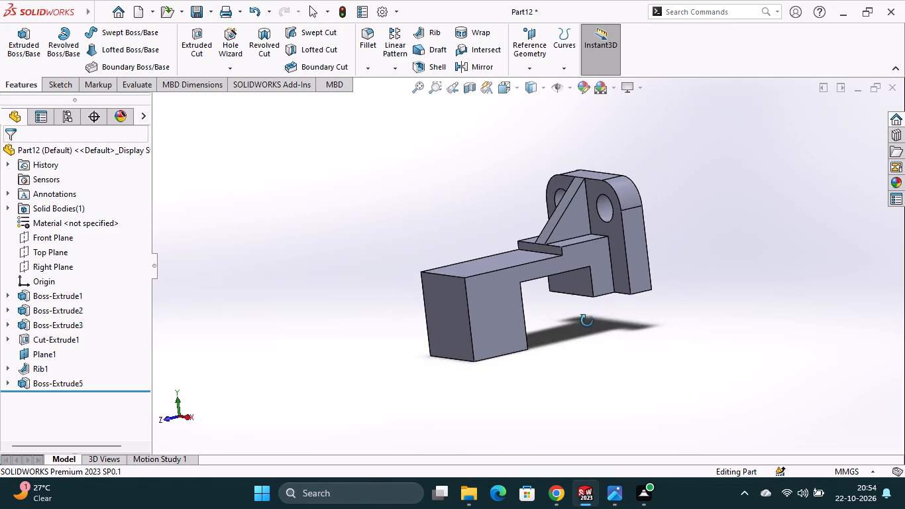
middle_click_drag(587, 321, 591, 312)
middle_click_drag(579, 343, 571, 327)
scroll(579, 343, "down", 1)
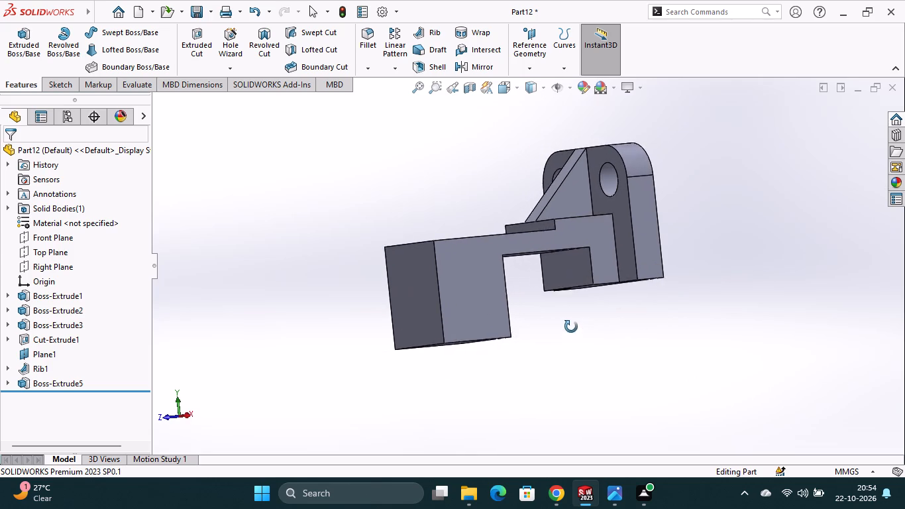
middle_click_drag(571, 327, 584, 350)
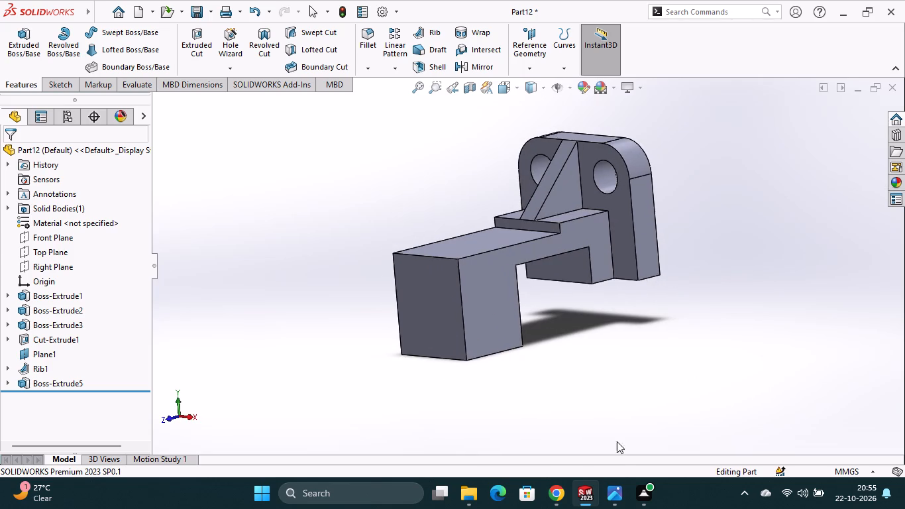
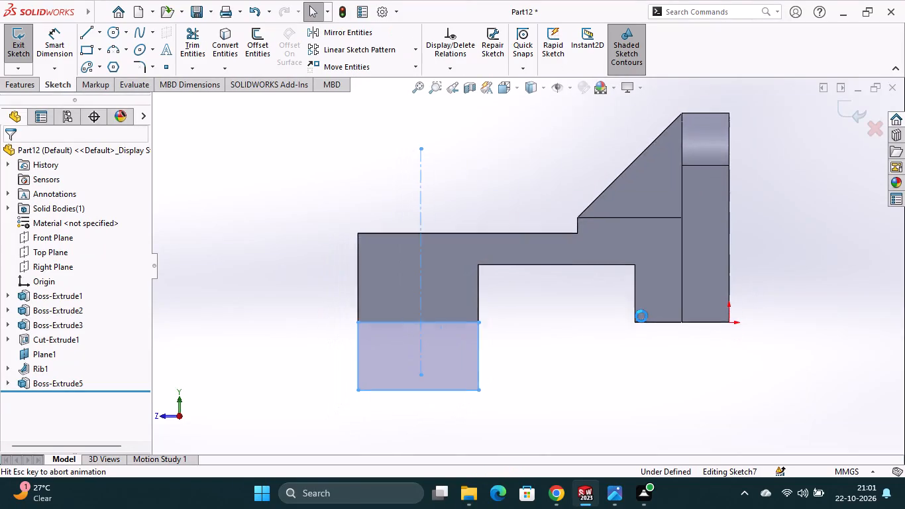
Undo the 54 mm extrusion below the outer foot and the latest edits to its sketch.
key("ctrl+z")
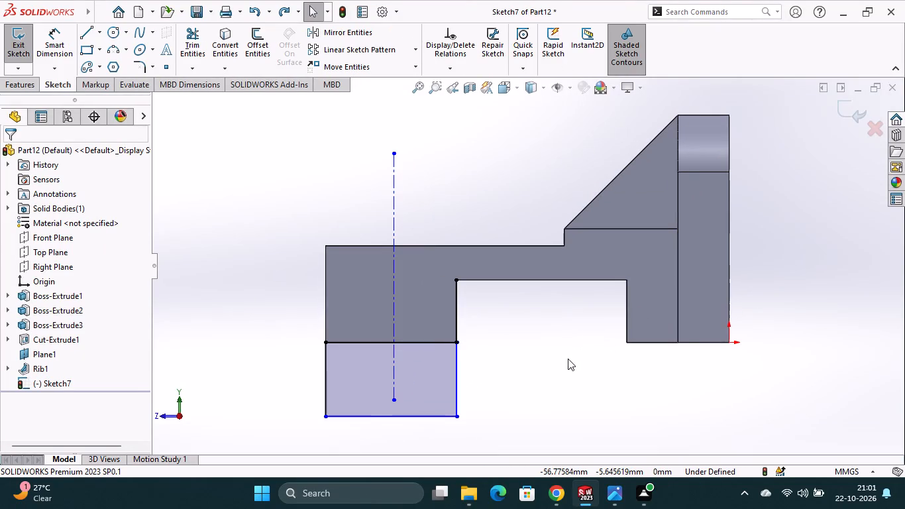
key("ctrl+z")
key("ctrl+z")
key("ctrl+z")
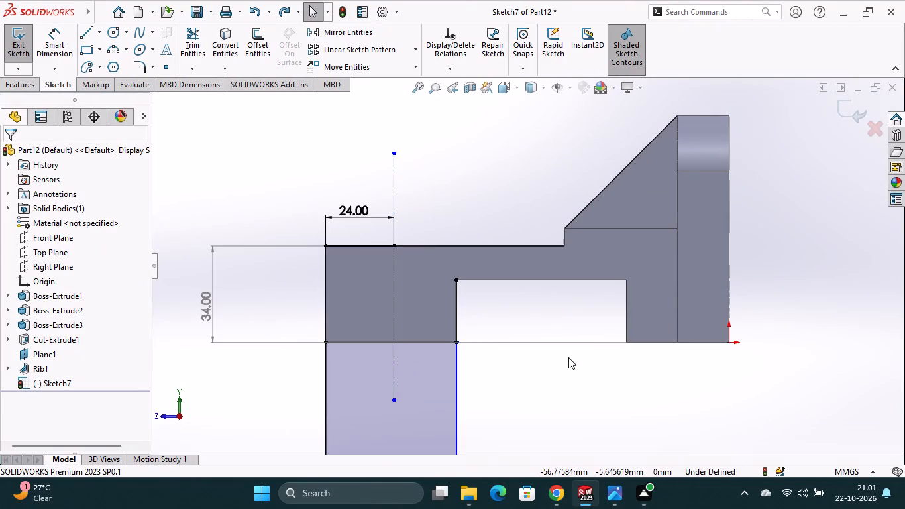
Exit the foot sketch and delete it from the part.
left_click(845, 115)
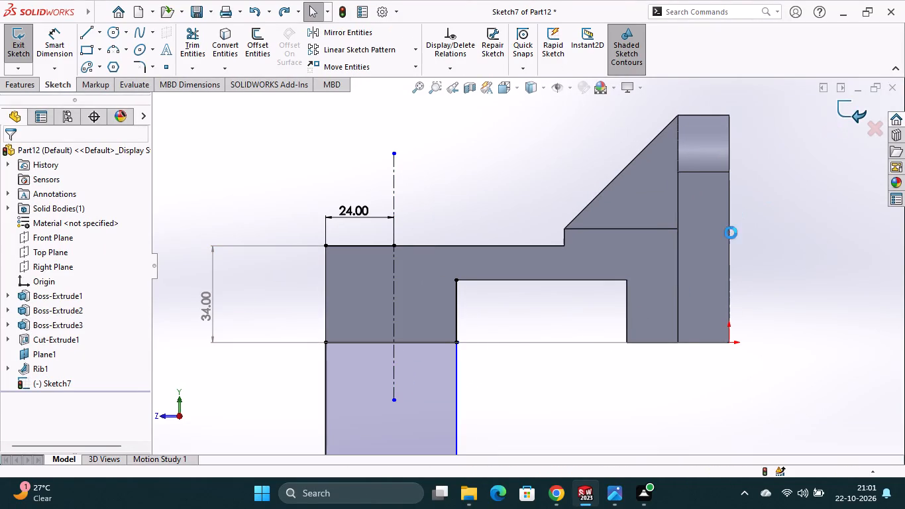
right_click(59, 386)
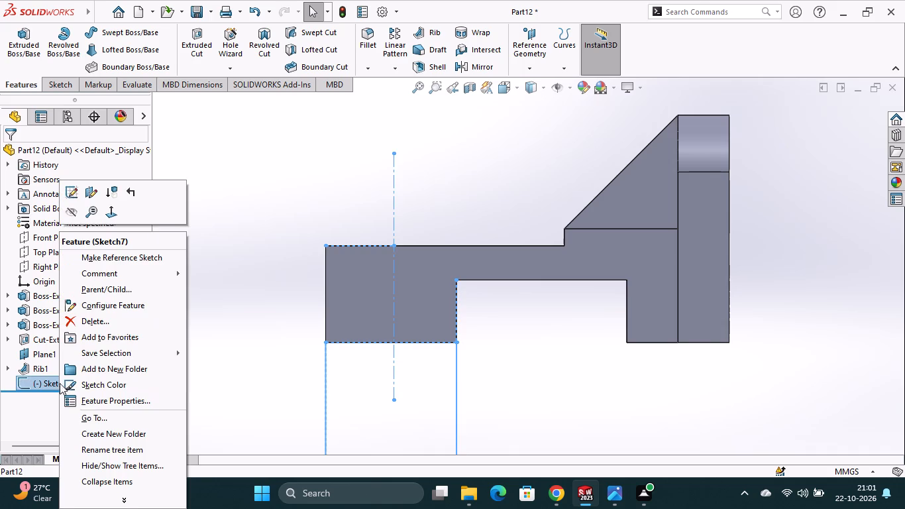
left_click(93, 321)
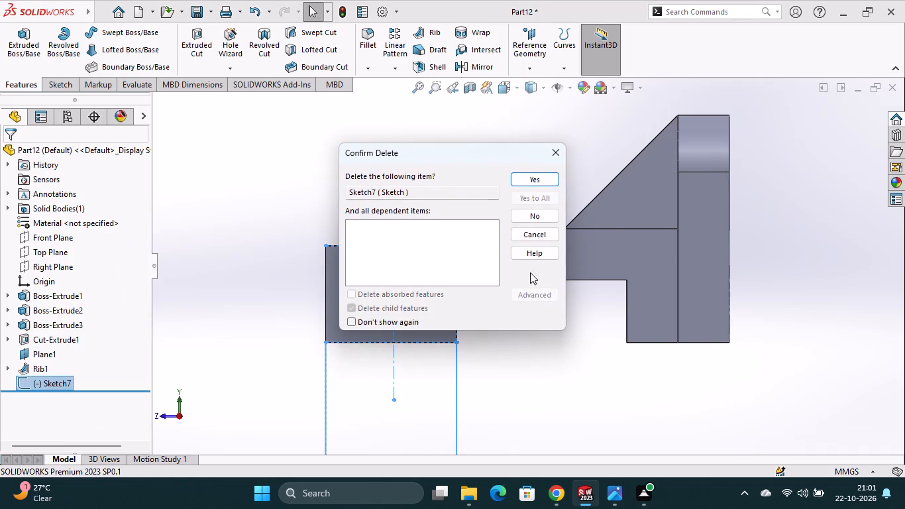
left_click(555, 178)
left_click(539, 338)
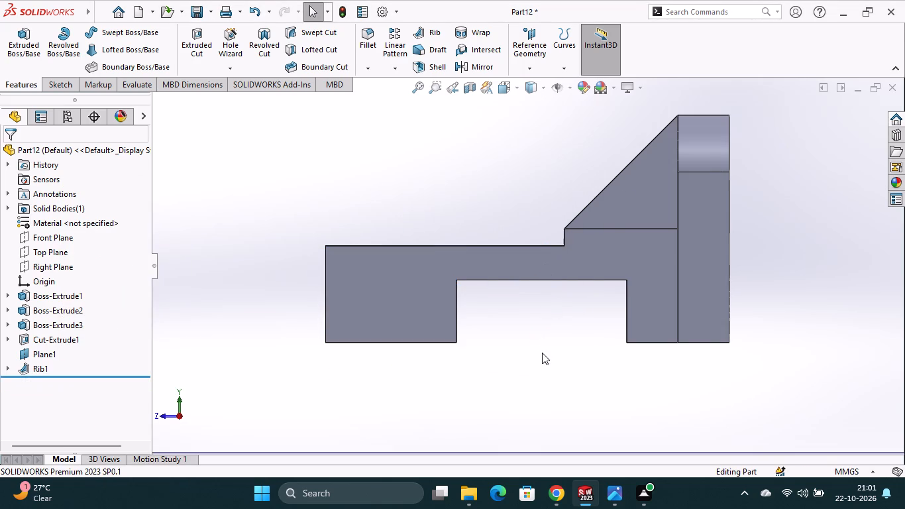
On the block's stepped side face, sketch a 34 mm vertical line down the outer edge and a 46 mm horizontal line along the foot's bottom edge.
middle_click(543, 353)
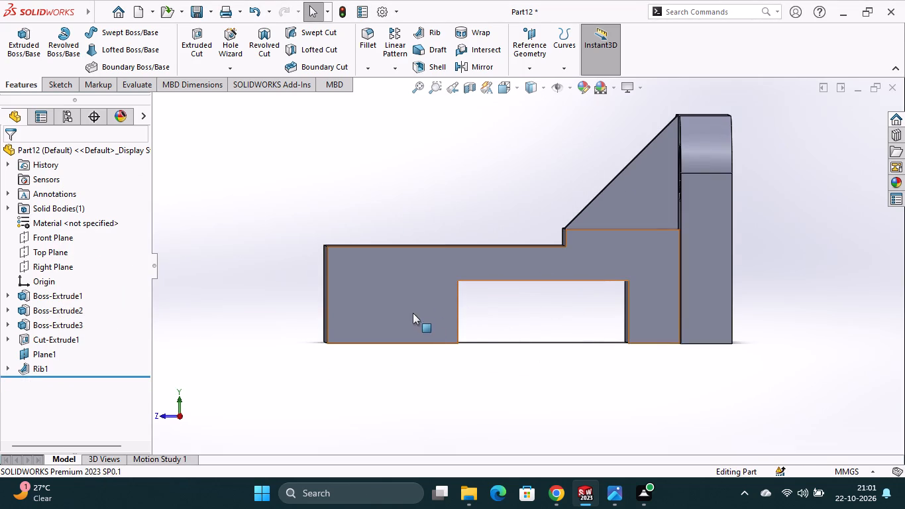
middle_click_drag(496, 350, 490, 347)
middle_click_drag(499, 350, 506, 355)
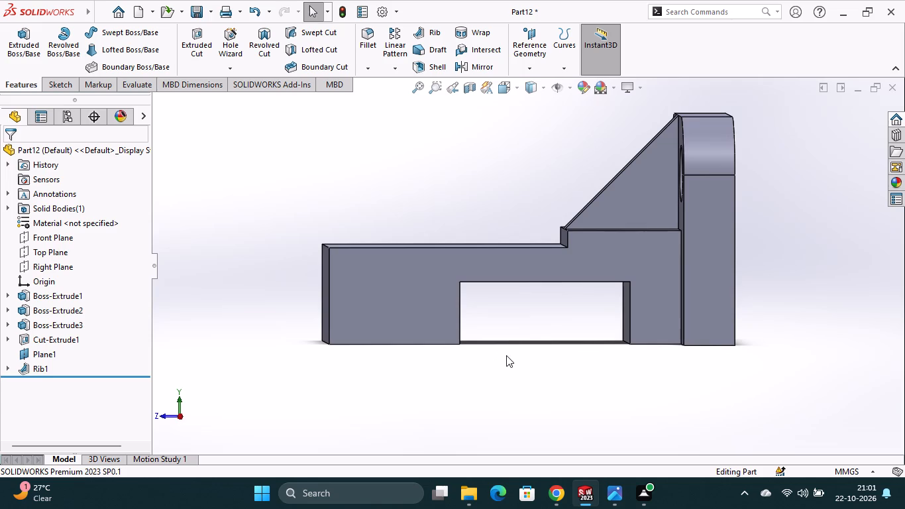
left_click(395, 298)
left_click(453, 262)
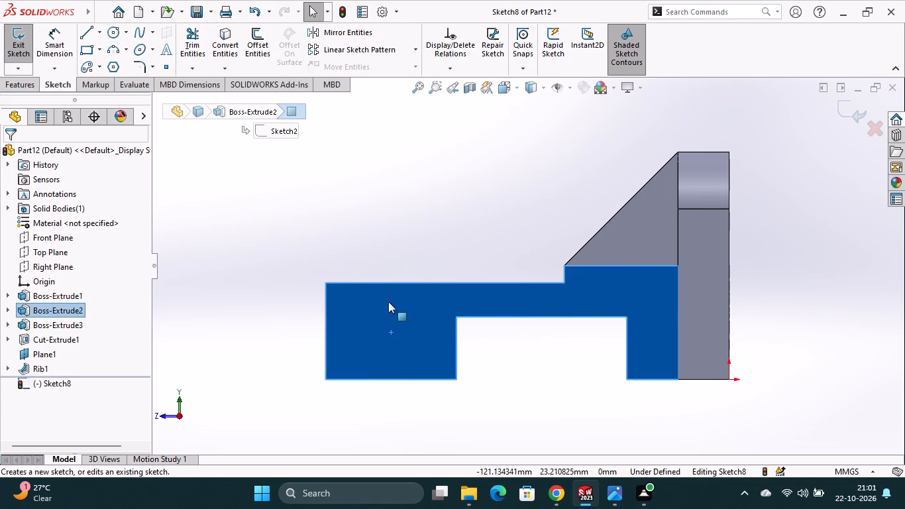
left_click(88, 34)
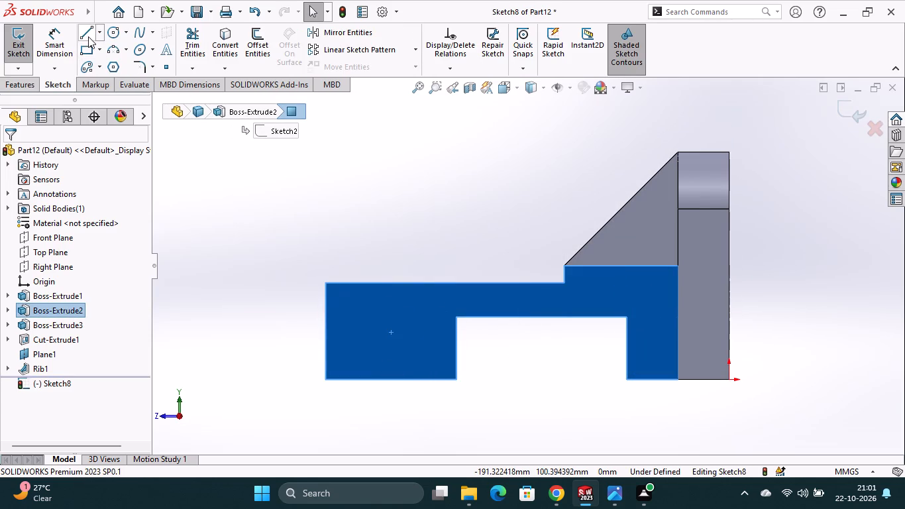
left_click(326, 284)
left_click(326, 379)
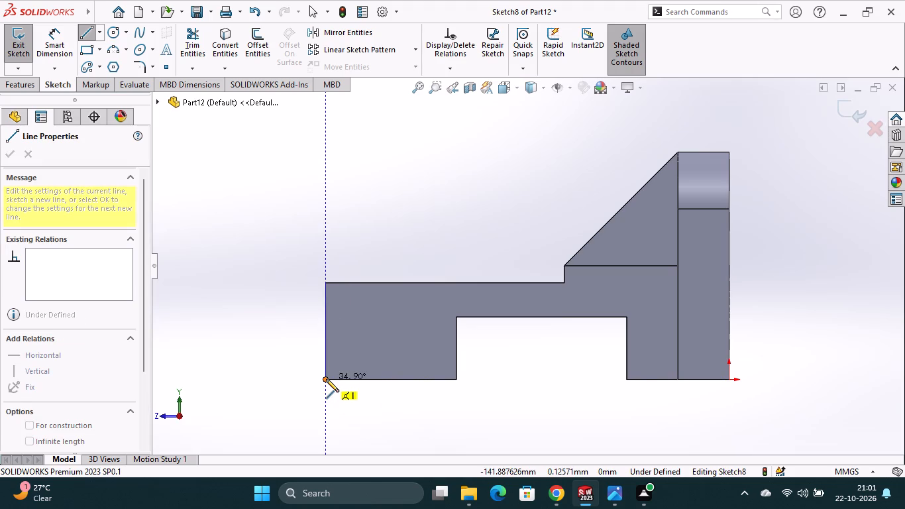
left_click(456, 380)
key("Escape")
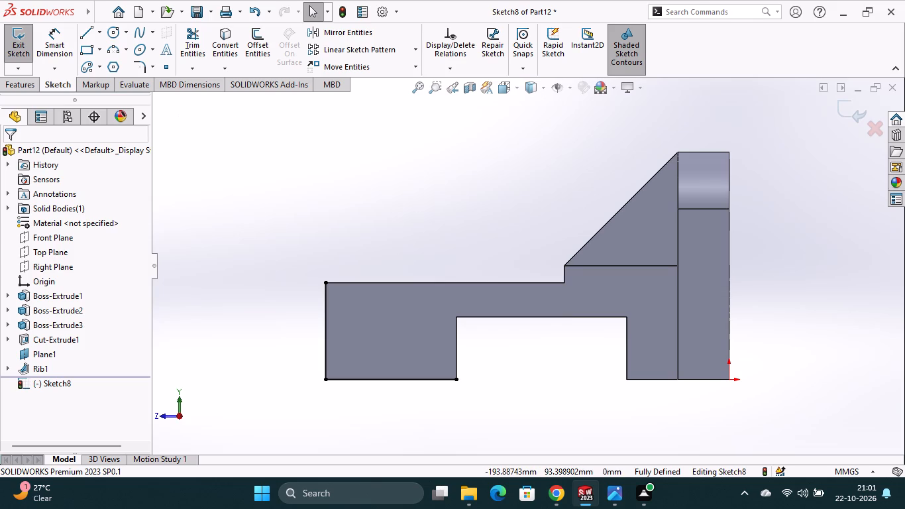
Dimension the length of the line along the foot's bottom edge, placing the dimension below it.
left_click(55, 48)
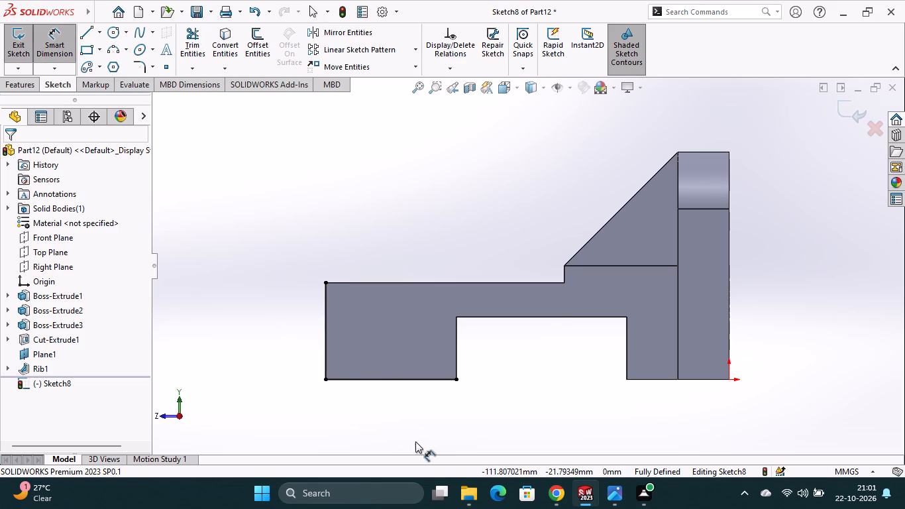
left_click(394, 382)
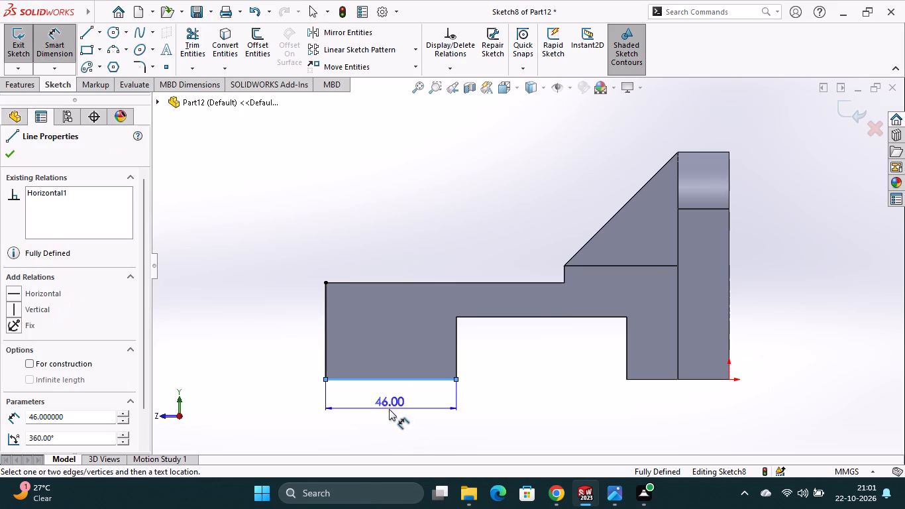
left_click(389, 409)
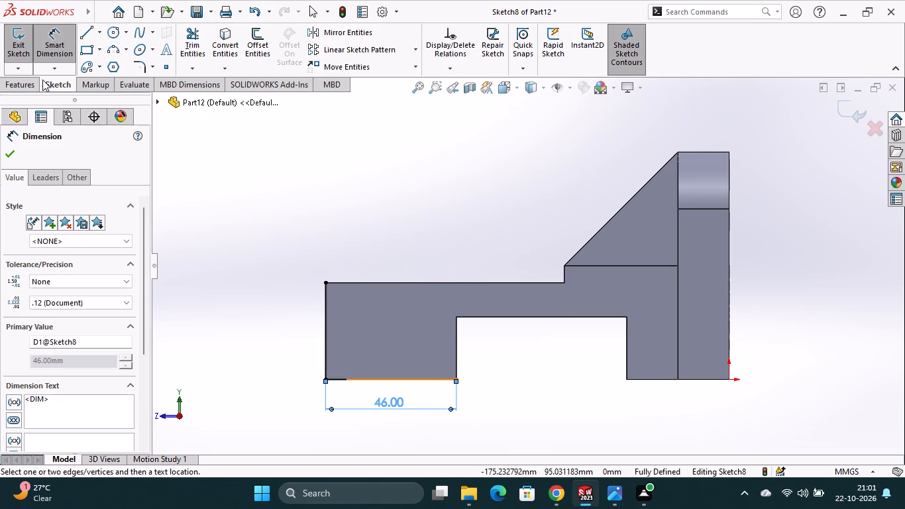
Sketch a vertical centerline about 35 mm long through the outer foot, starting above the block's top edge.
left_click(83, 32)
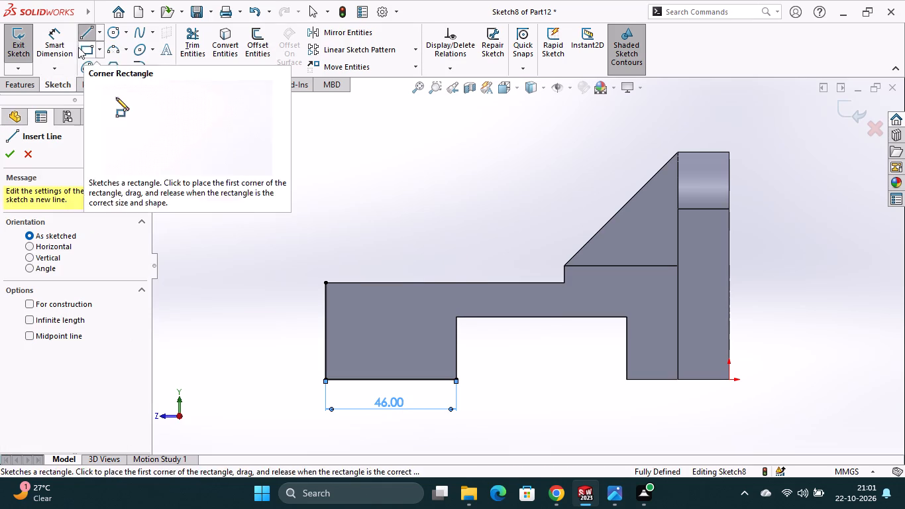
left_click(87, 34)
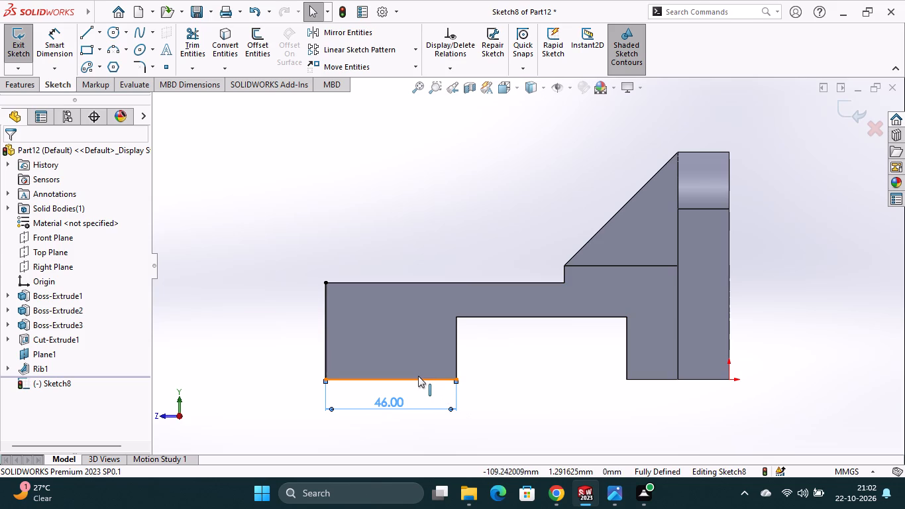
left_click(414, 378)
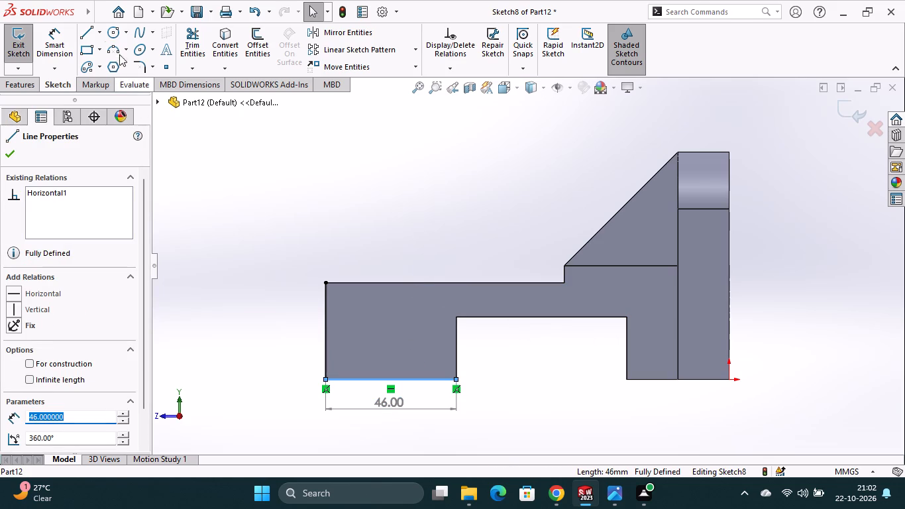
left_click(99, 35)
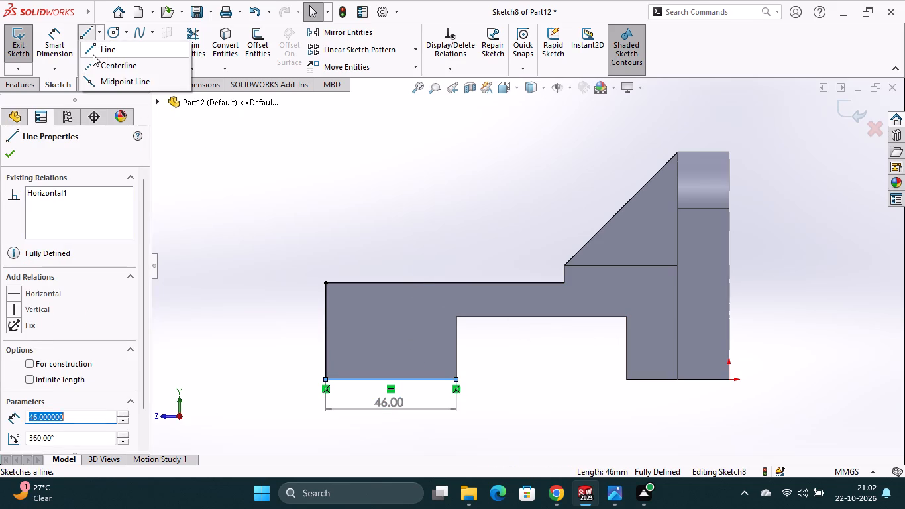
left_click(87, 68)
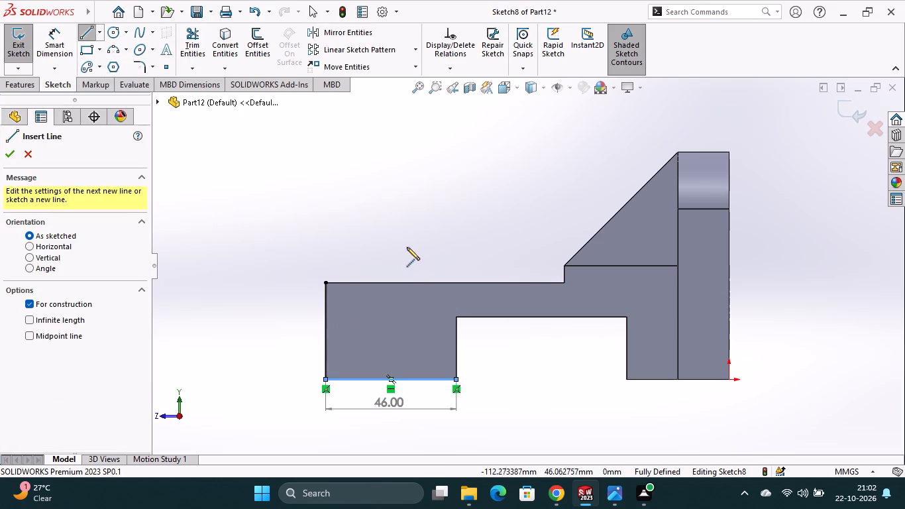
left_click(410, 247)
left_click(413, 345)
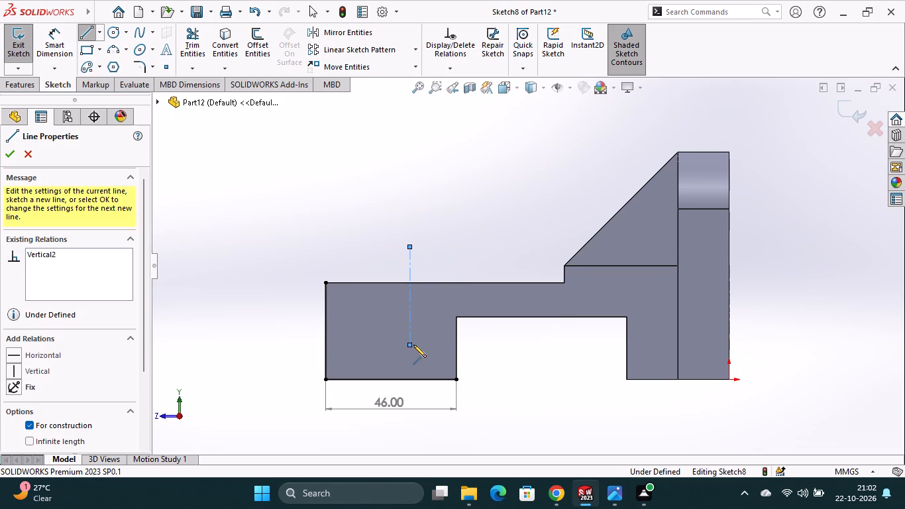
key("Escape")
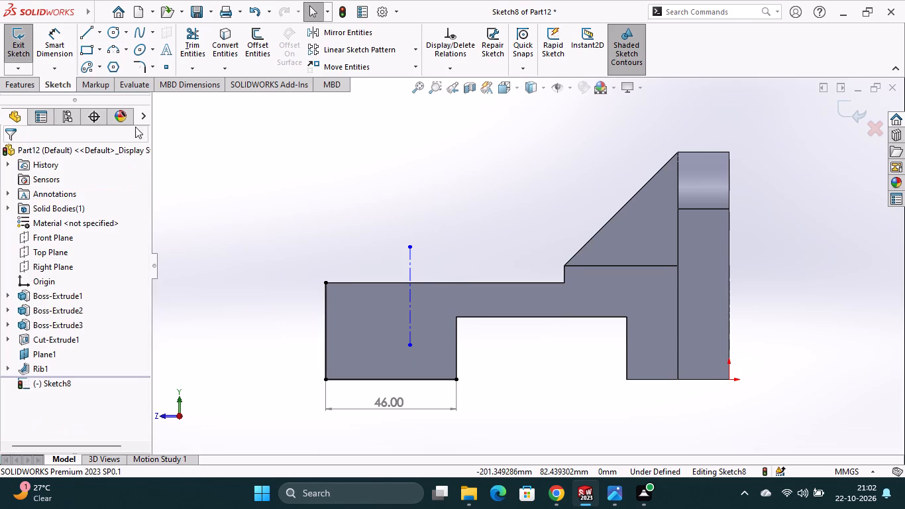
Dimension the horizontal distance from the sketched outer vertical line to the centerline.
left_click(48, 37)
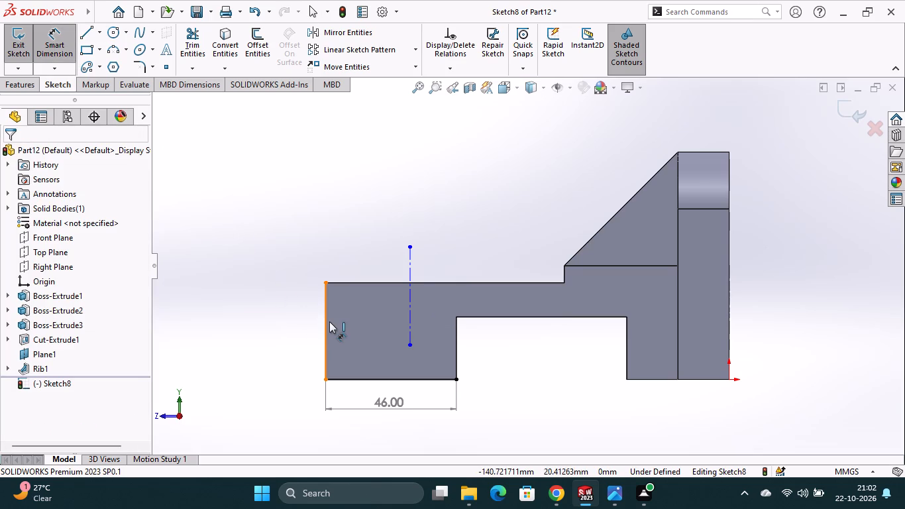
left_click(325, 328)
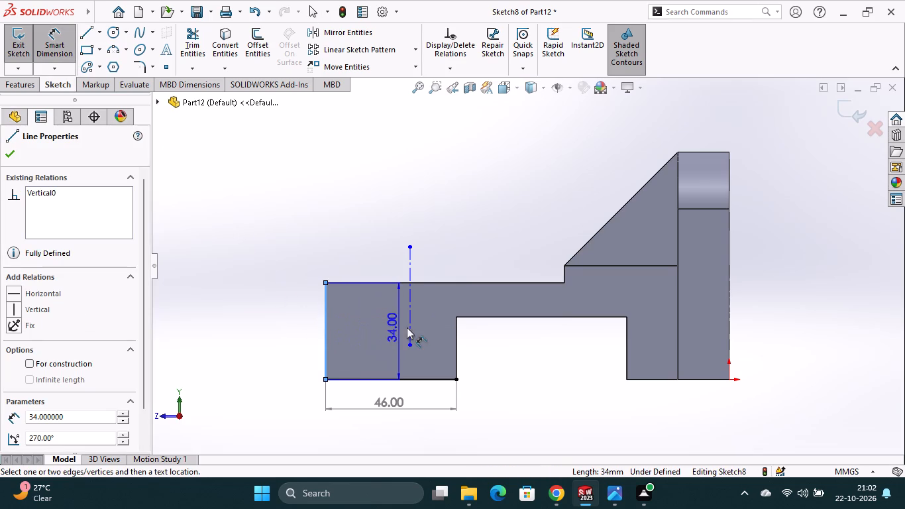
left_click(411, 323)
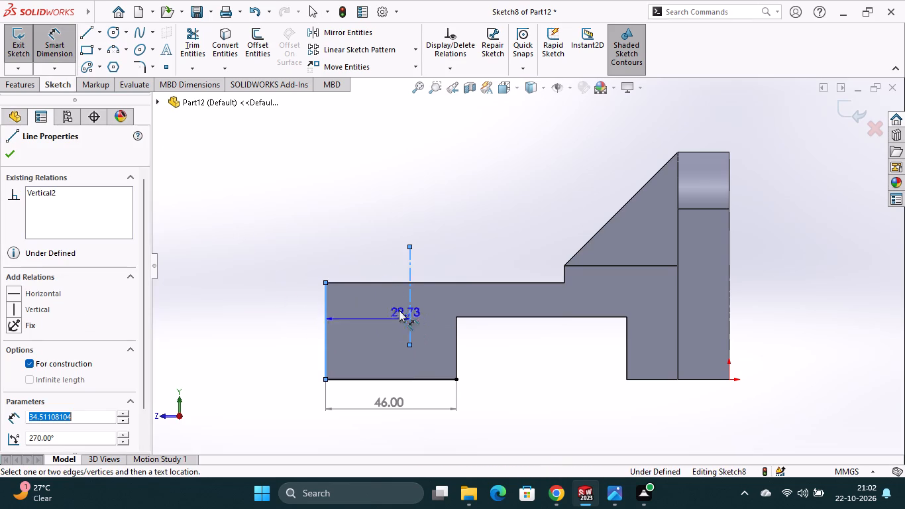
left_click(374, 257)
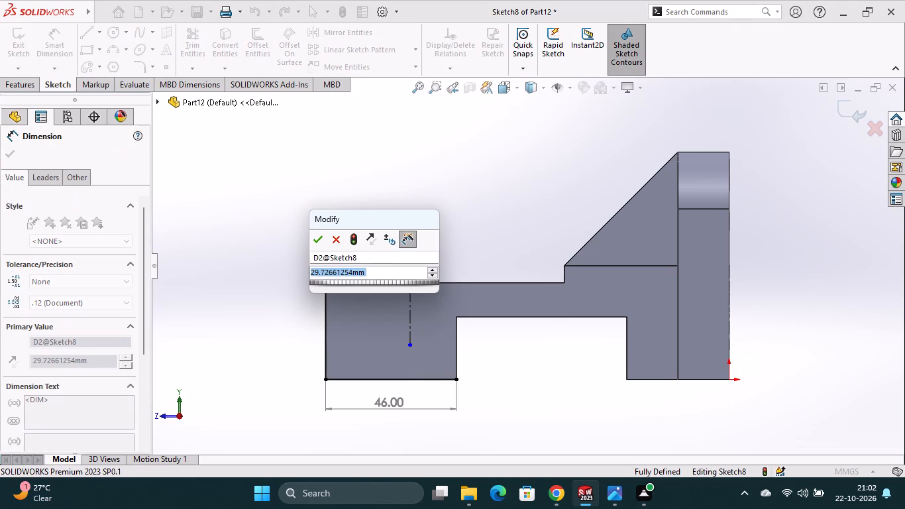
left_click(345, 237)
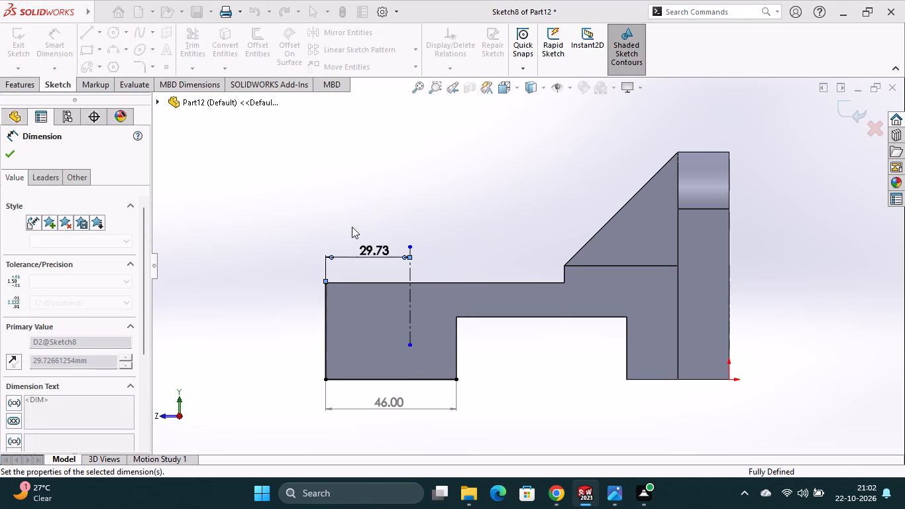
Dimension the horizontal distance from the foot's inner vertical edge to the centerline.
left_click(456, 346)
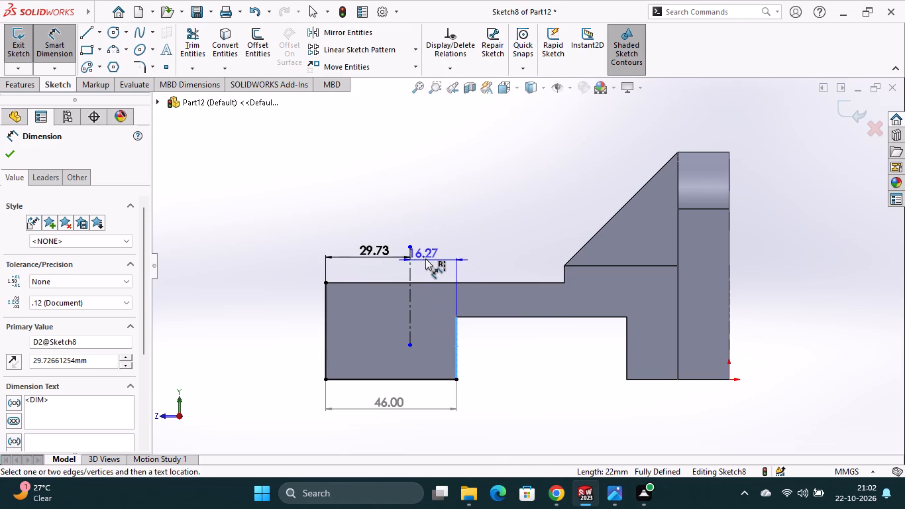
left_click(425, 258)
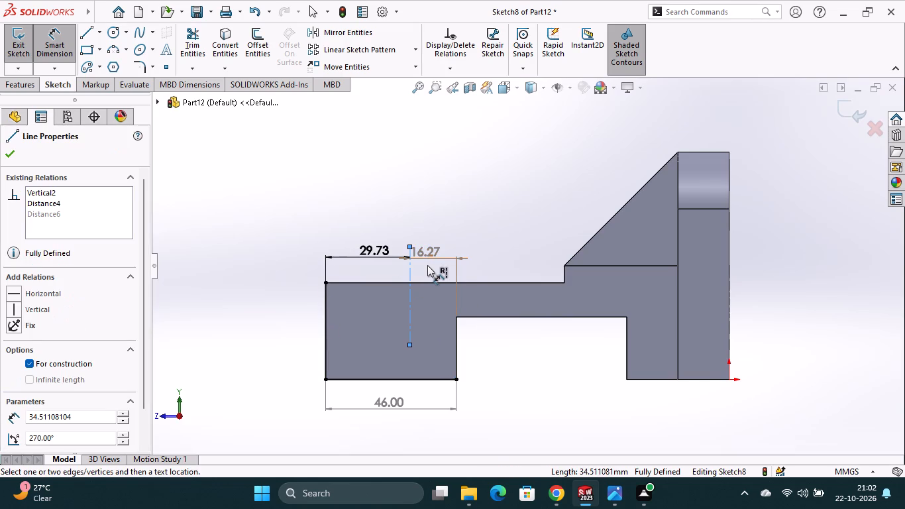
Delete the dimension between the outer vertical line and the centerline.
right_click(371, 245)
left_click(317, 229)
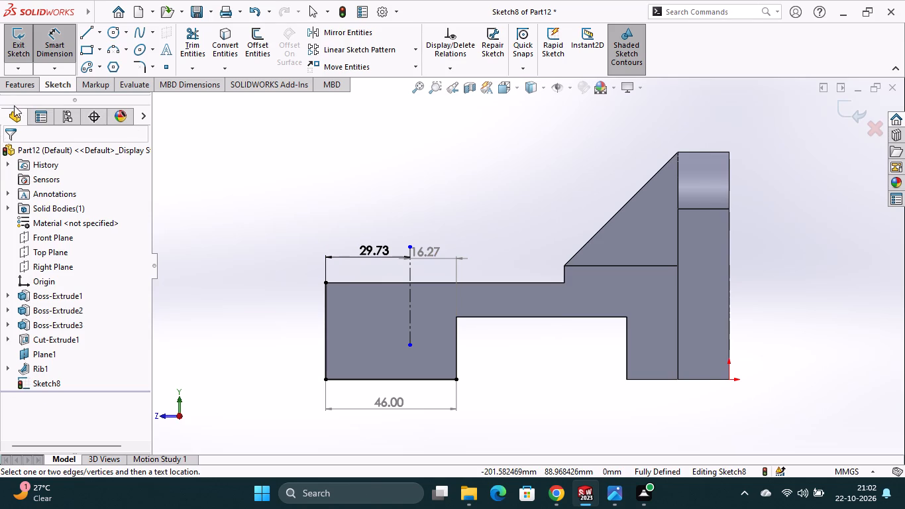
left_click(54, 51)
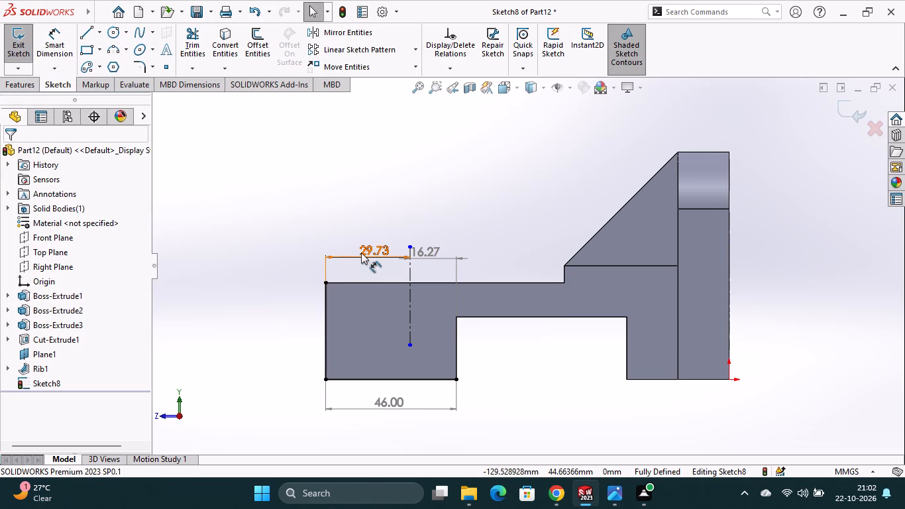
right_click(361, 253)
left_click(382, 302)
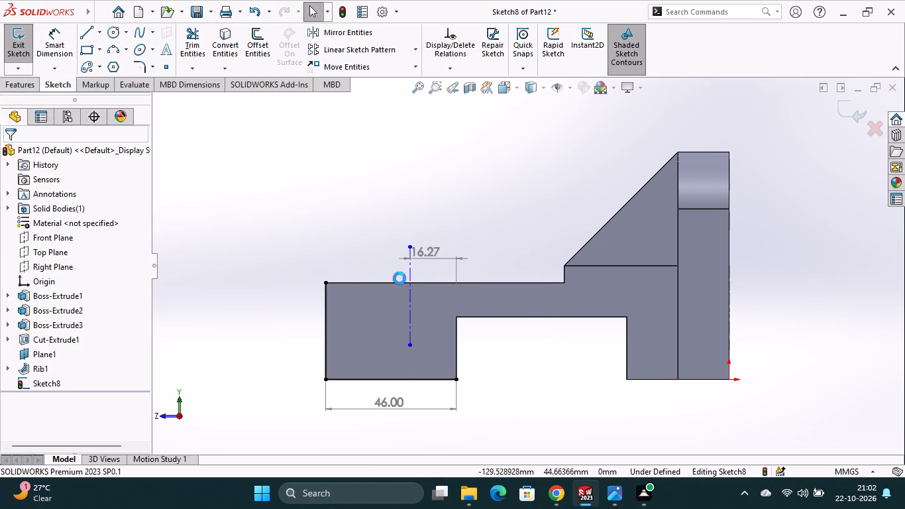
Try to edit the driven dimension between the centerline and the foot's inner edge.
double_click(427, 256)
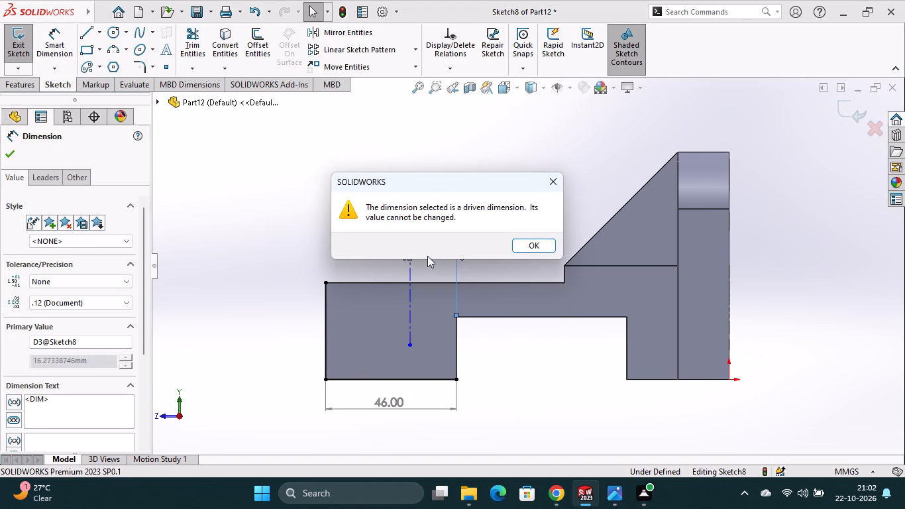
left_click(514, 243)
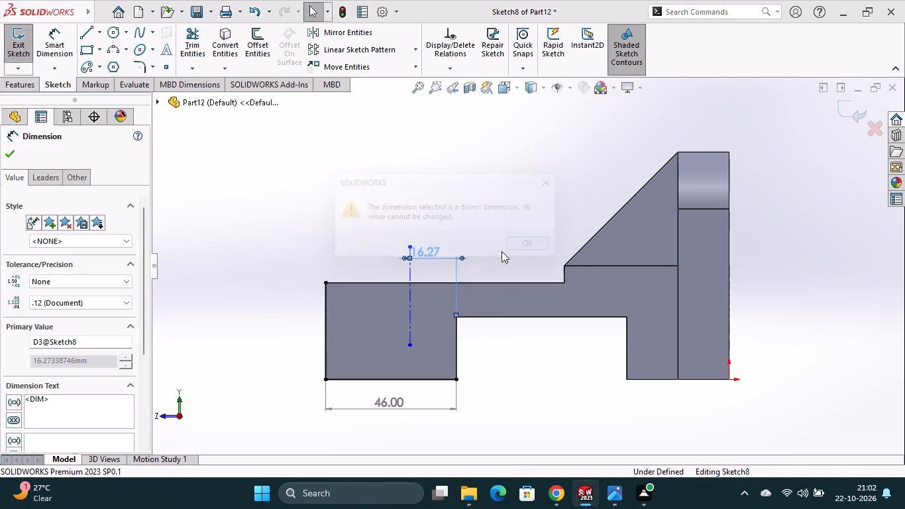
Delete the driven dimension between the vertical centerline and the foot's inner edge.
right_click(435, 254)
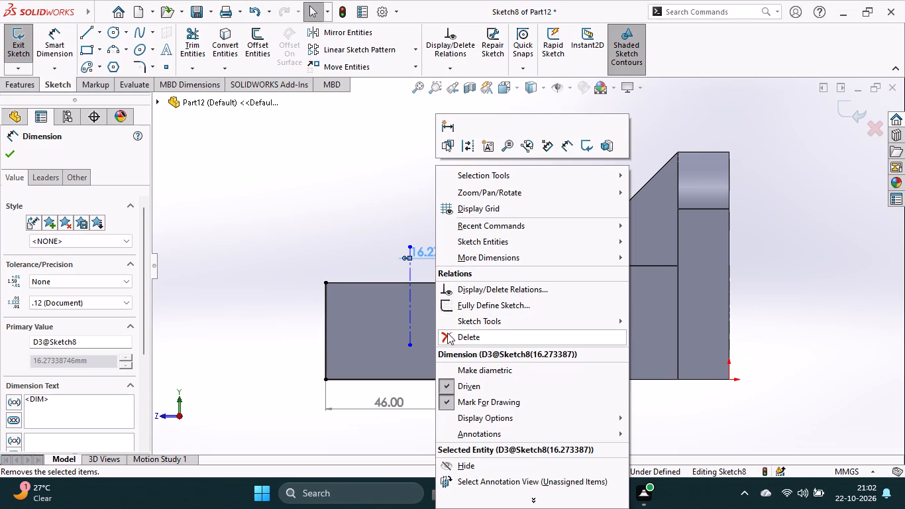
left_click(447, 333)
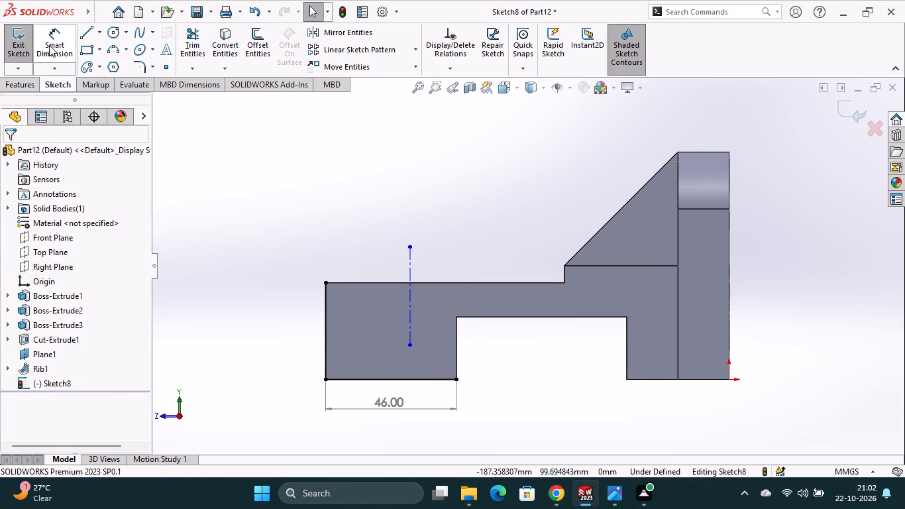
Dimension the horizontal distance from the foot's inner vertical edge to the vertical centerline as 16 mm.
left_click(52, 42)
left_click(457, 337)
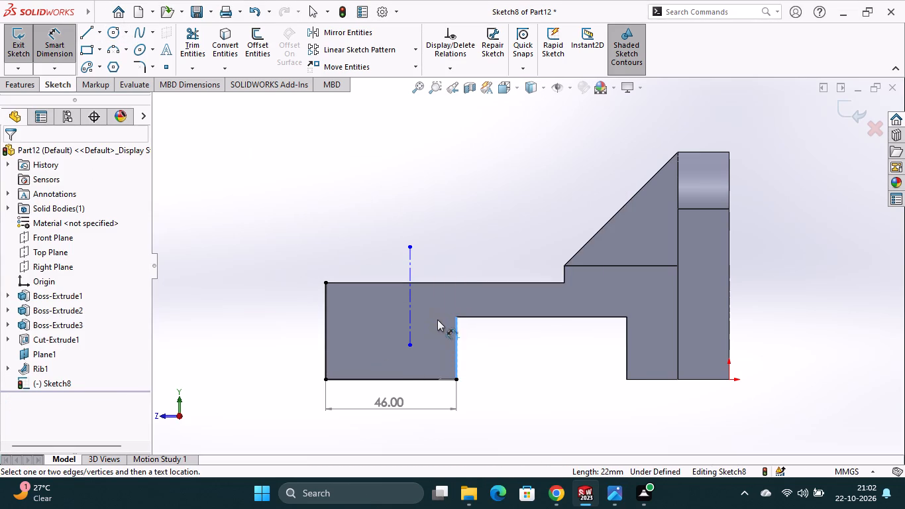
left_click(408, 325)
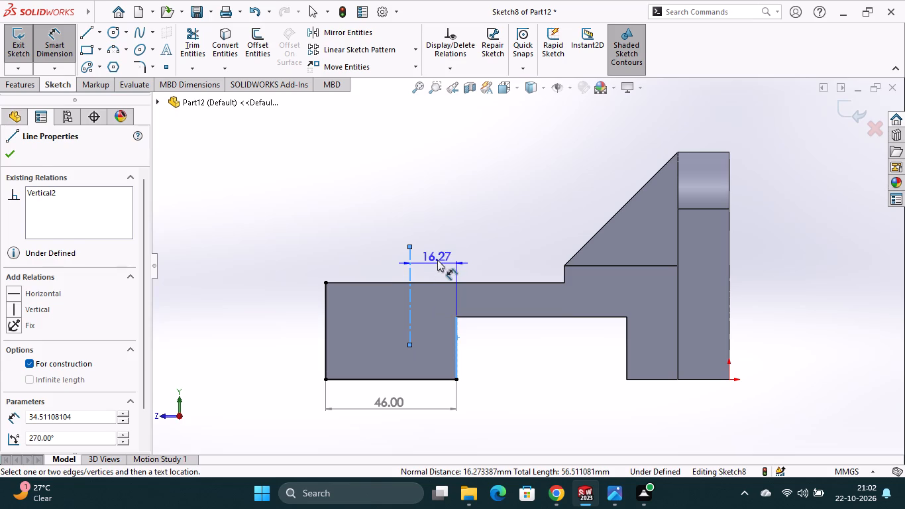
left_click(437, 260)
key("2")
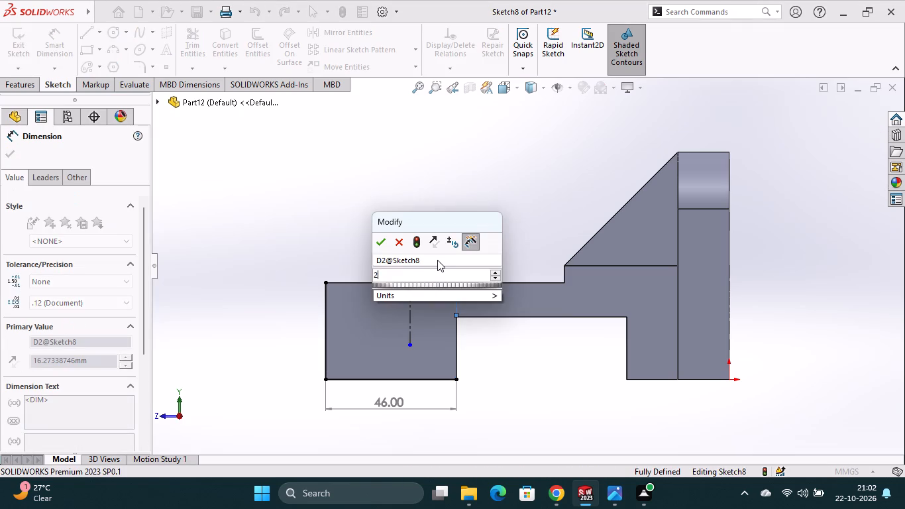
key("BackSpace")
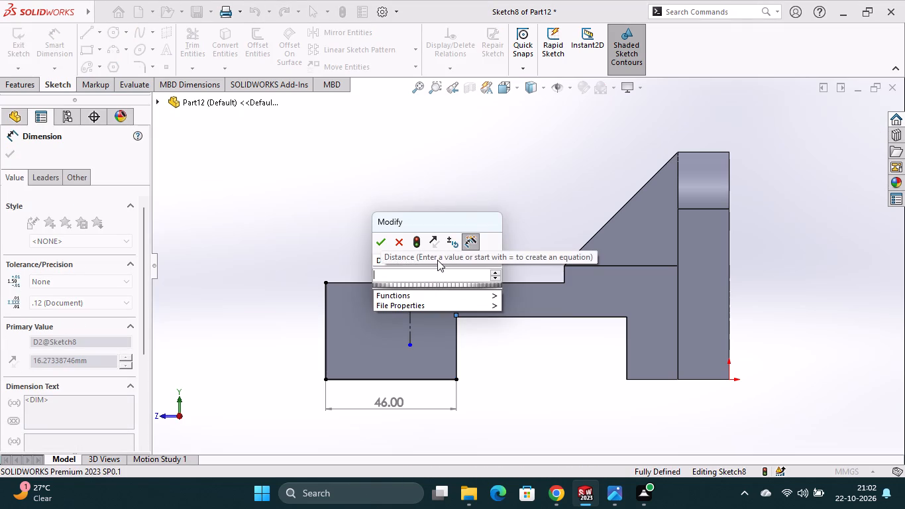
key("1")
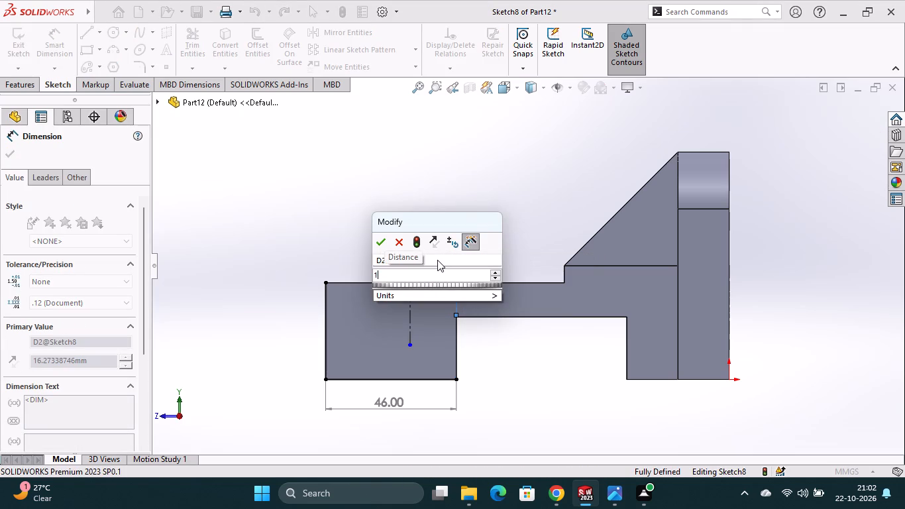
key("6")
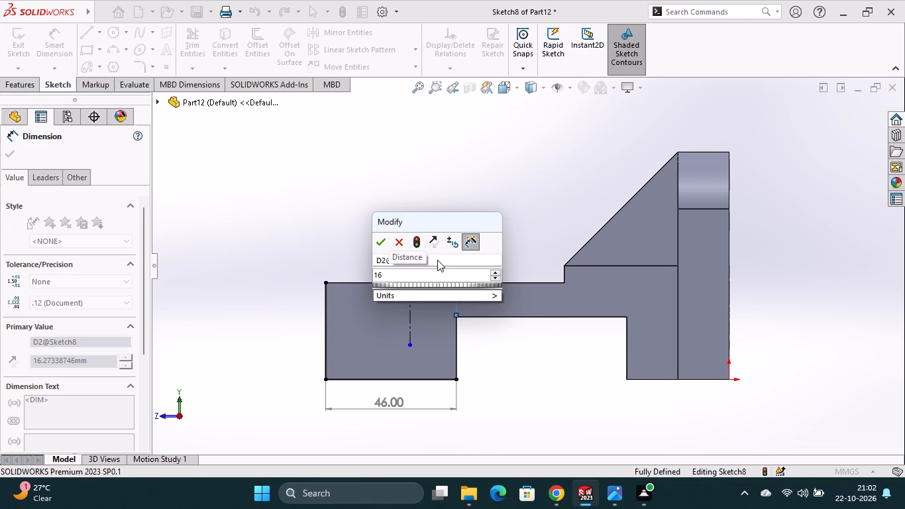
key("Return")
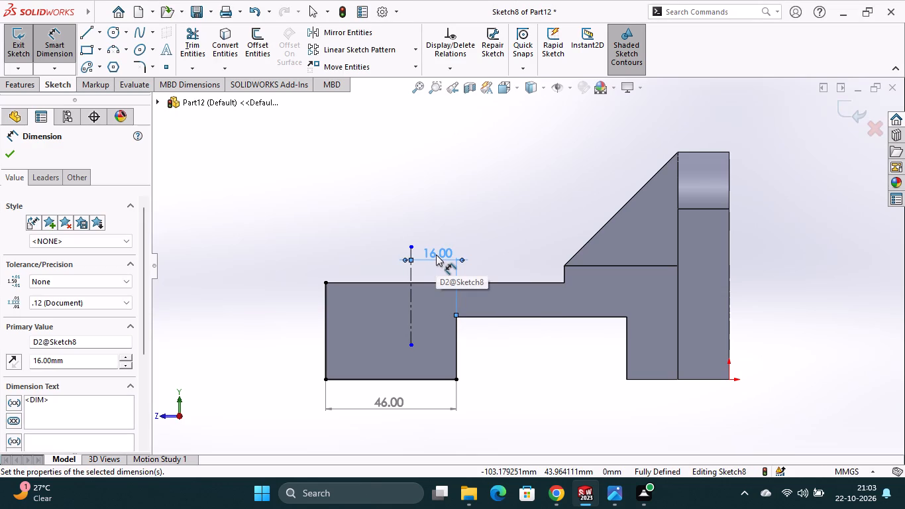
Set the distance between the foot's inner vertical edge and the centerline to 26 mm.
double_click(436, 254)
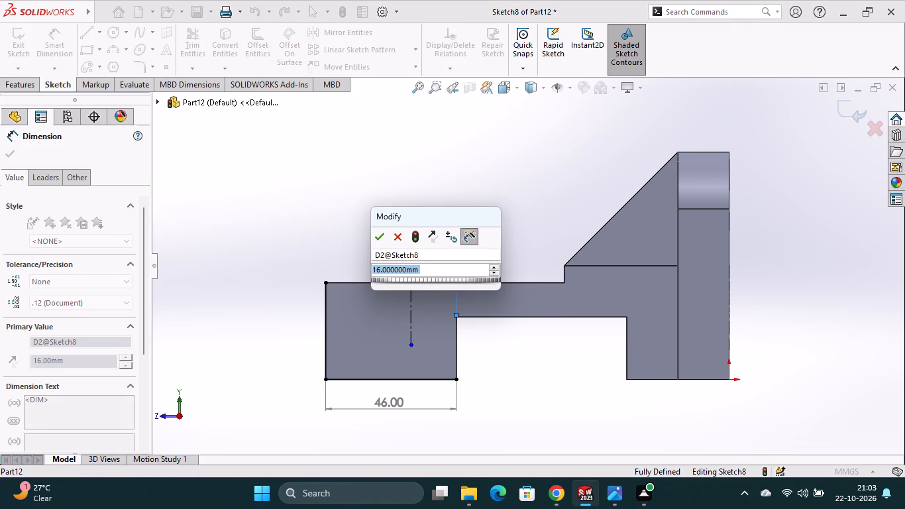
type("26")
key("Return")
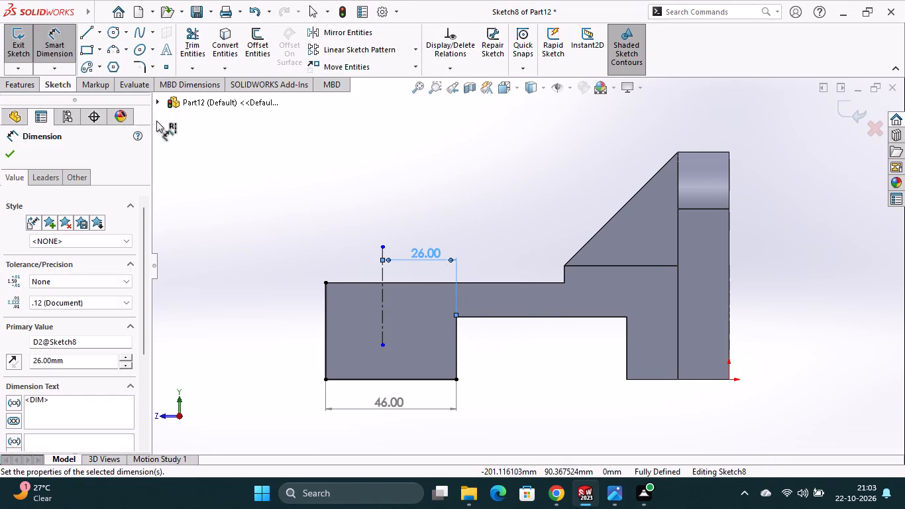
Check the horizontal distance from the foot's outer vertical line to the centerline without placing a dimension.
left_click(323, 329)
left_click(382, 306)
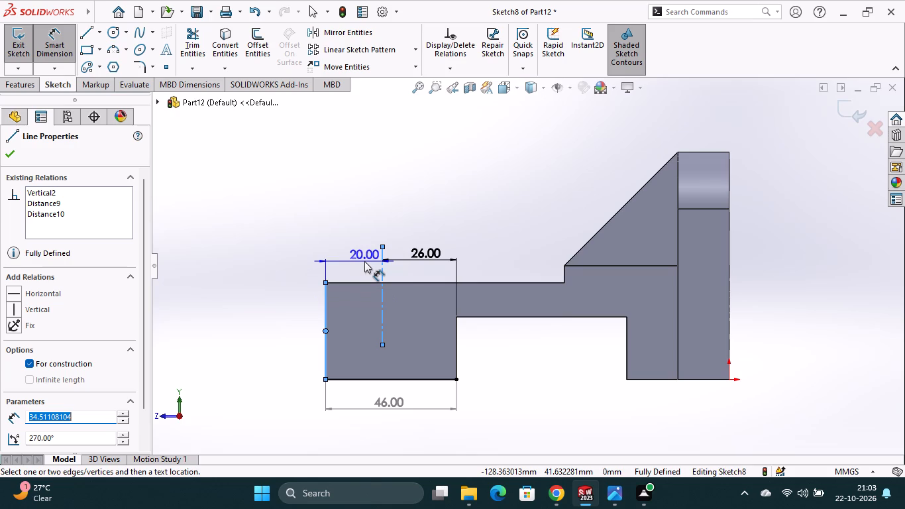
key("Escape")
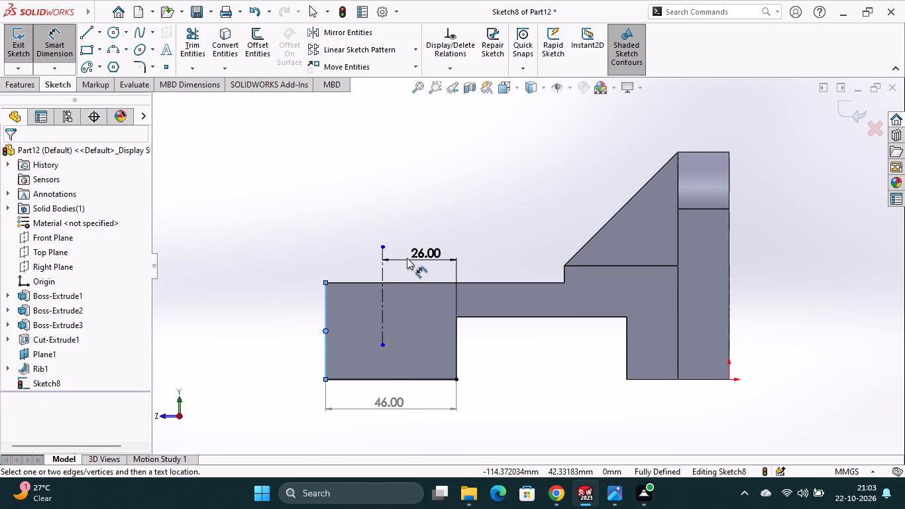
Set the distance between the foot's inner vertical edge and the vertical centerline to 24 mm.
double_click(433, 254)
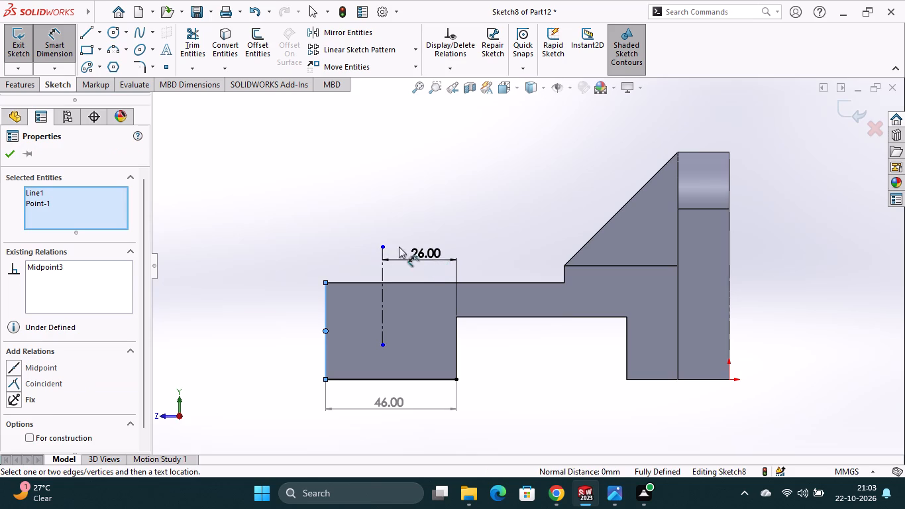
left_click(3, 154)
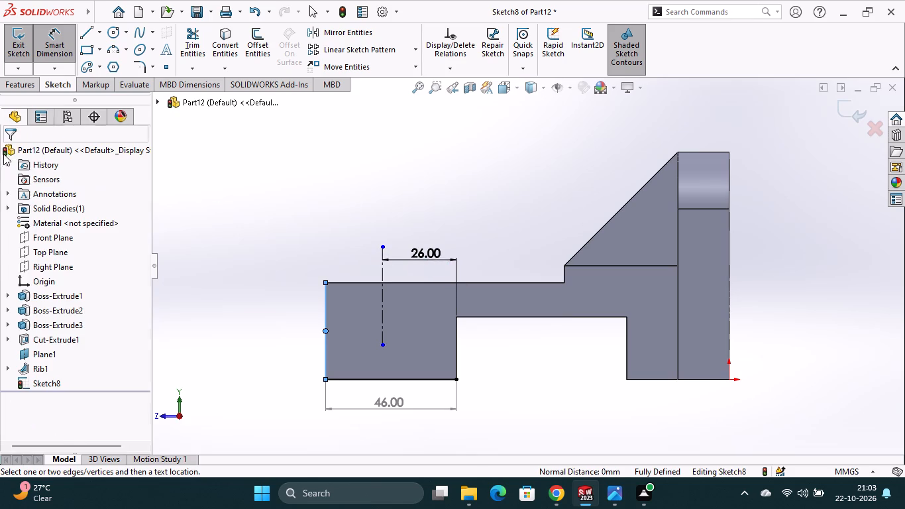
double_click(417, 255)
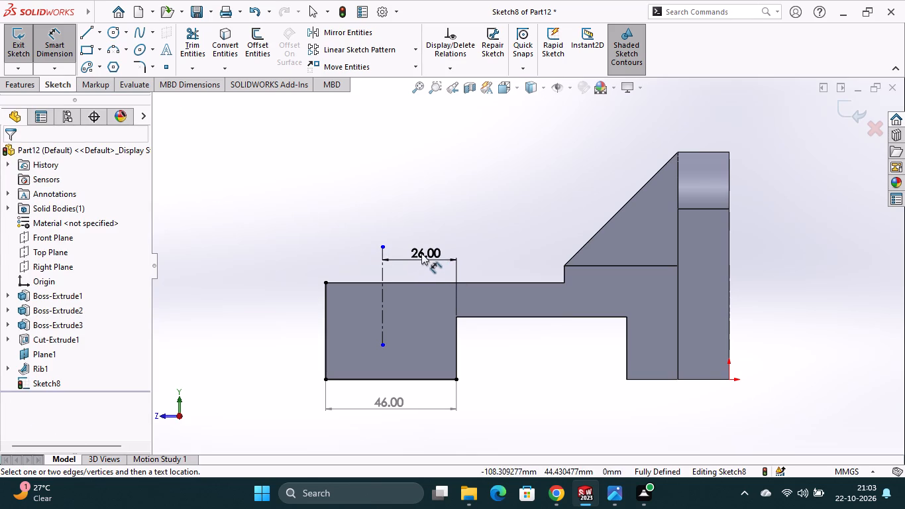
double_click(421, 252)
left_click(435, 210)
right_click(435, 210)
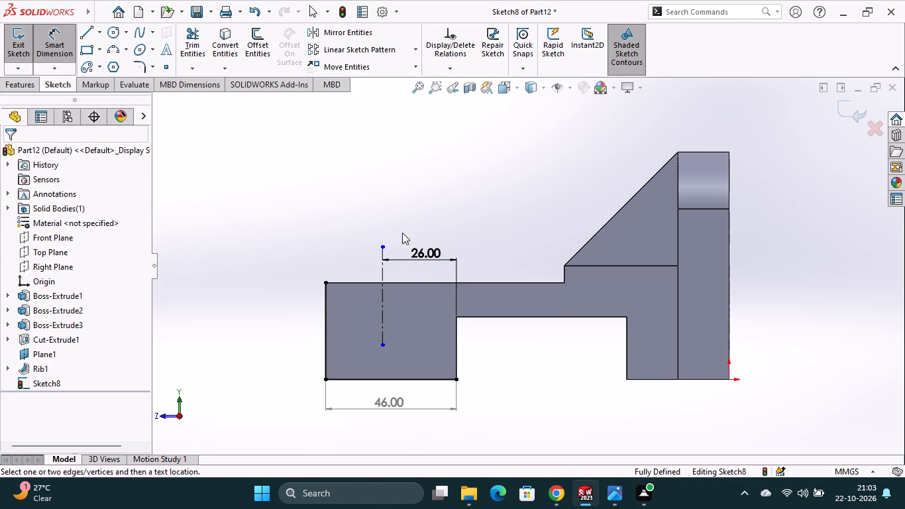
left_click(366, 194)
double_click(431, 251)
left_click(413, 251)
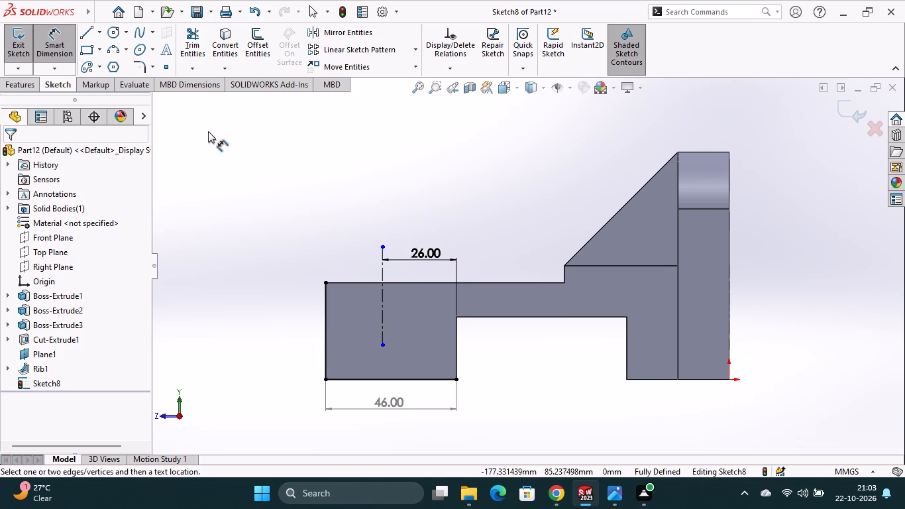
left_click(43, 34)
double_click(425, 255)
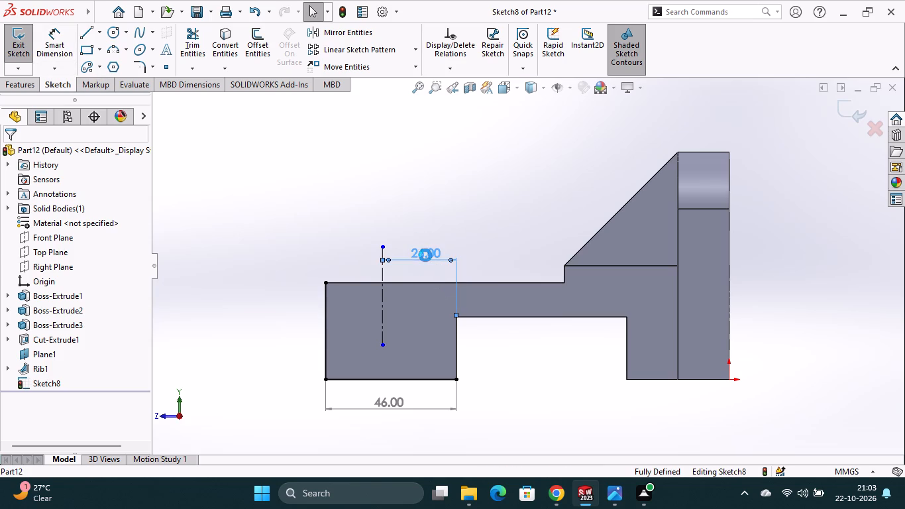
key("2")
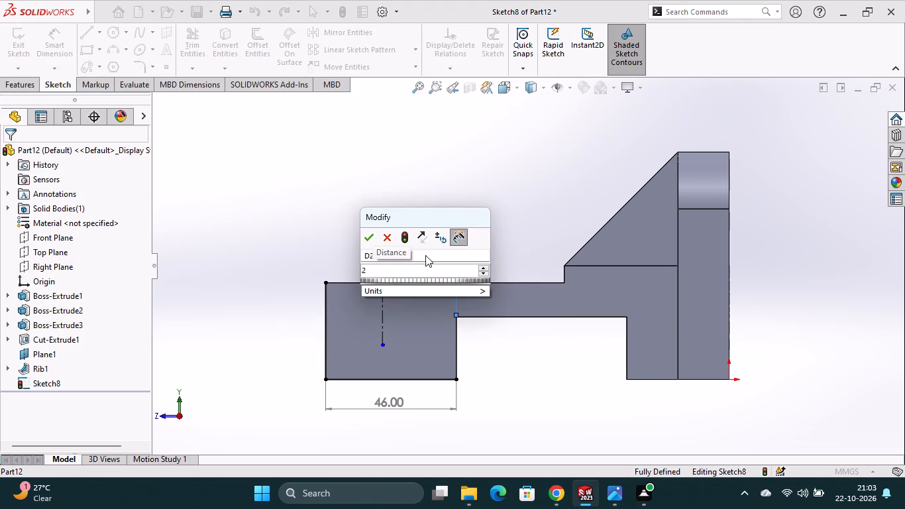
key("4")
key("Return")
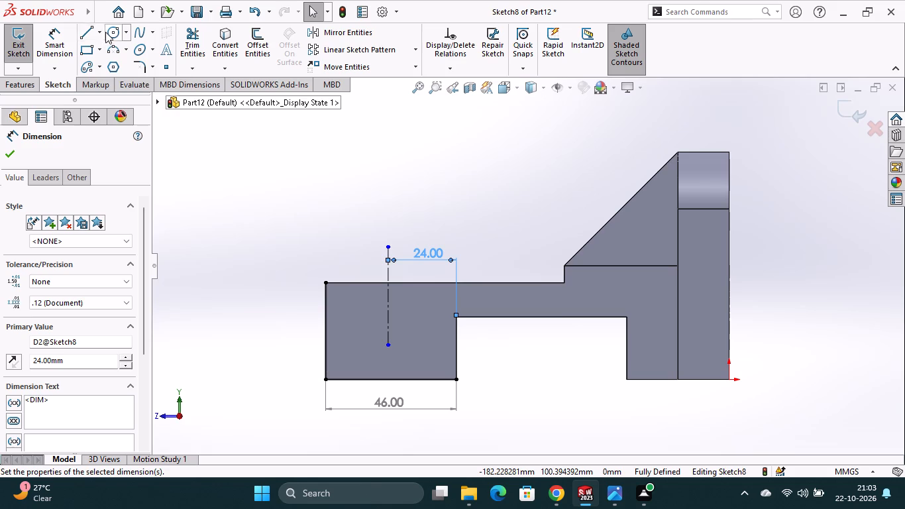
Sketch a horizontal centerline about 59 mm long from the midpoint of the foot's outer vertical line past its inner edge.
left_click(99, 32)
left_click(90, 67)
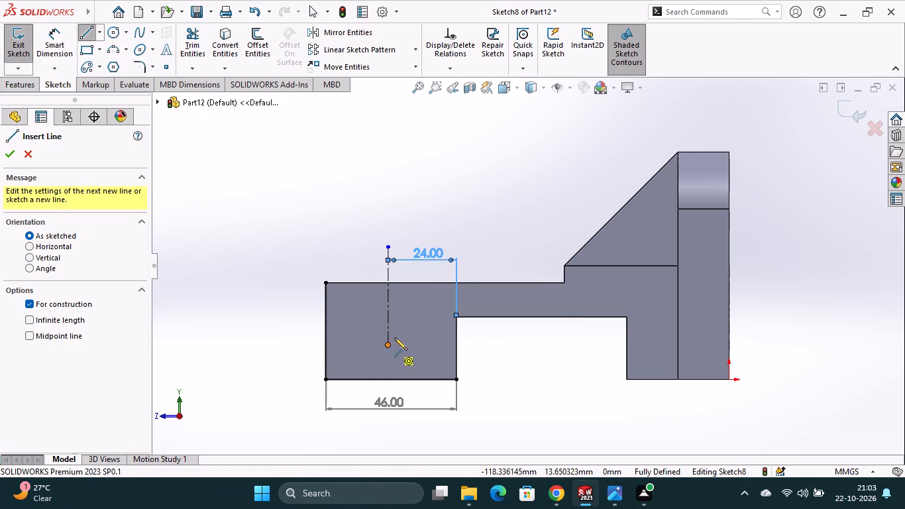
left_click(326, 332)
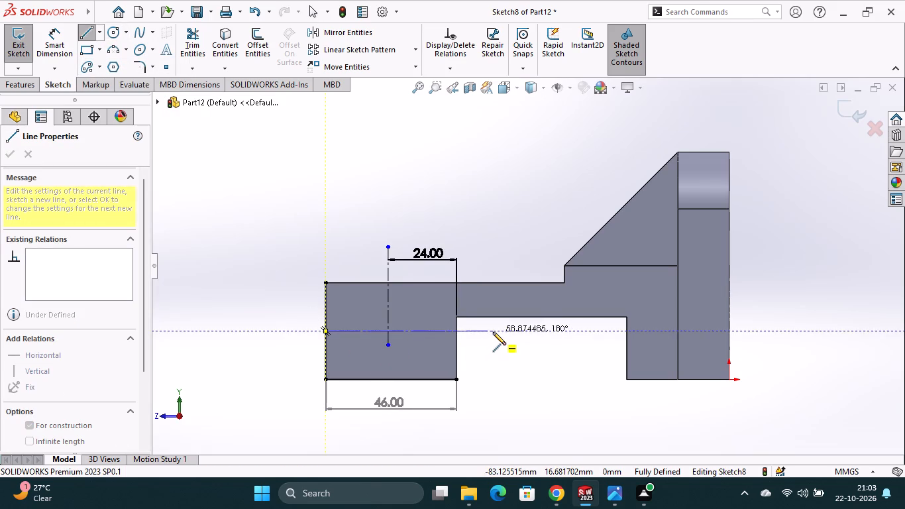
left_click(493, 332)
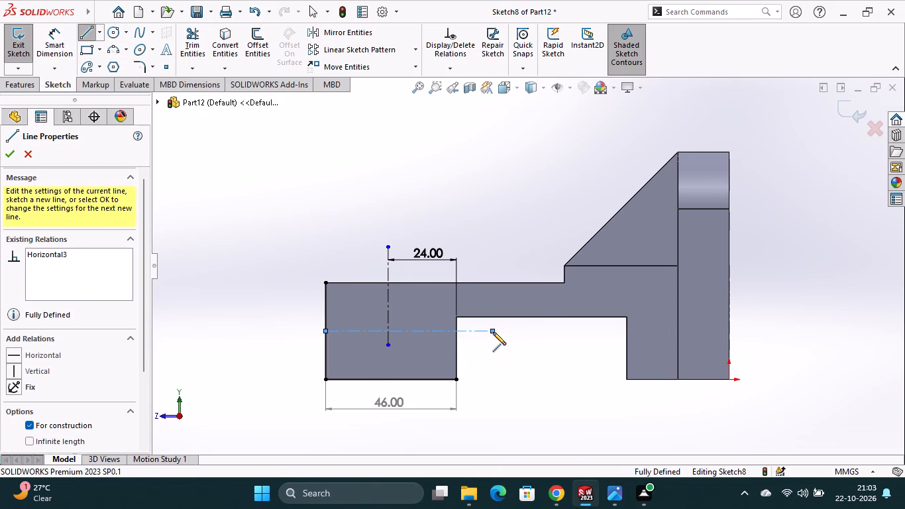
key("Escape")
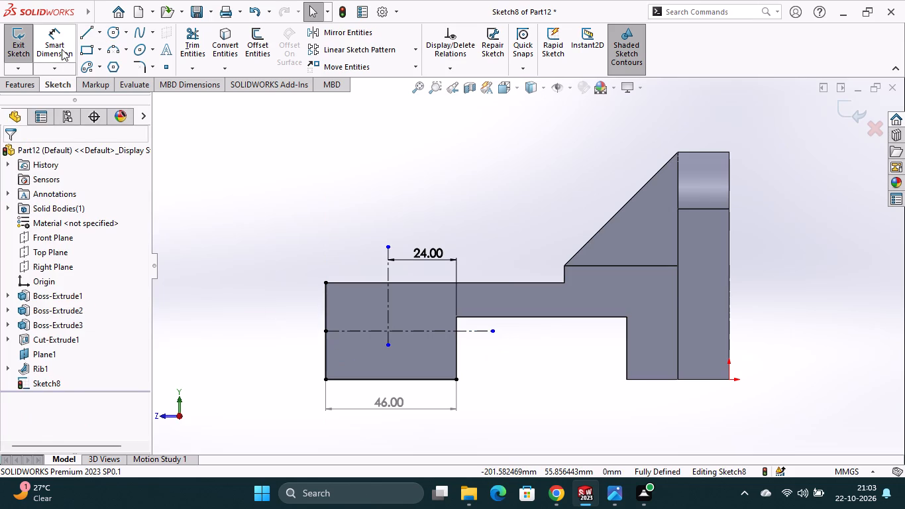
Check the foot's height between the outer line's two endpoints without placing a dimension.
left_click(60, 42)
left_click(326, 282)
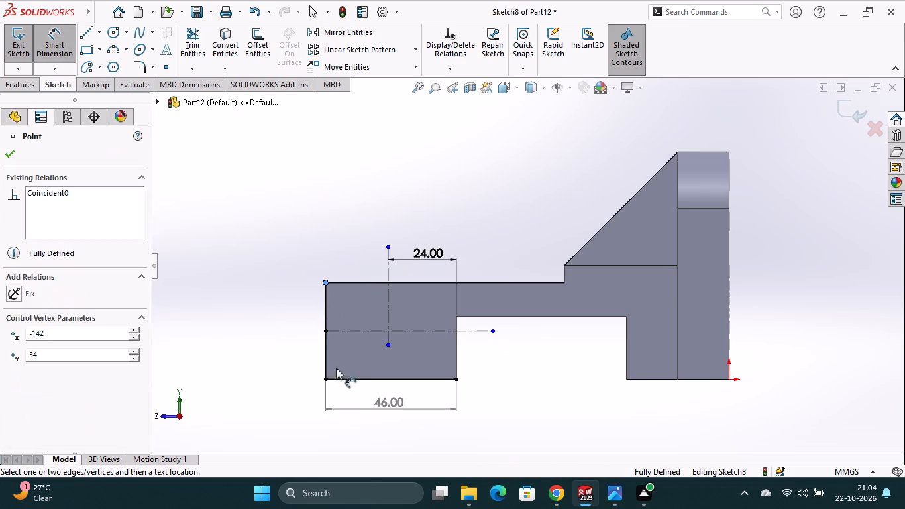
left_click(327, 380)
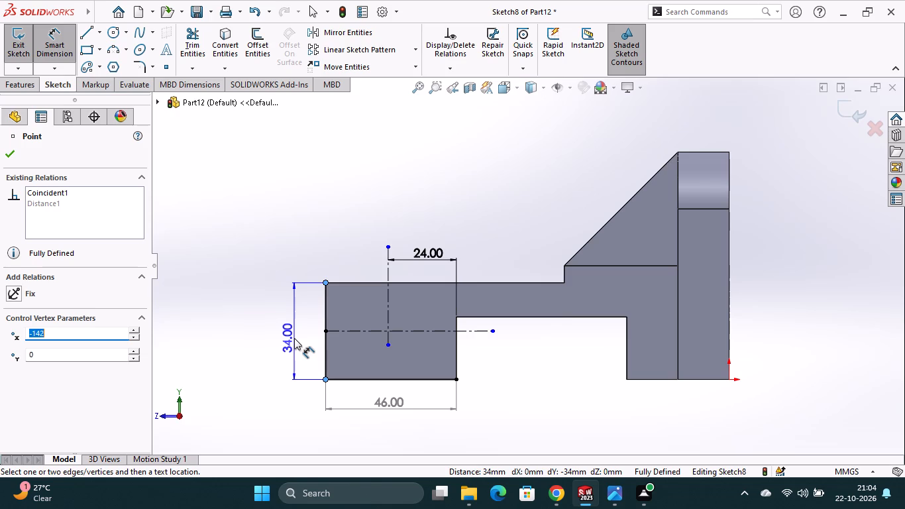
key("Escape")
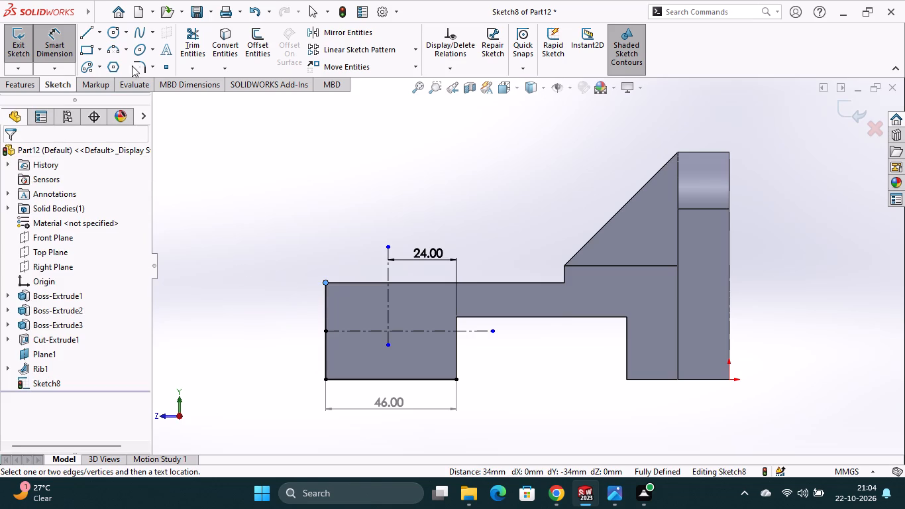
Sketch a circle centred on the intersection of the two centerlines and dimension its diameter as 60 mm.
left_click(113, 28)
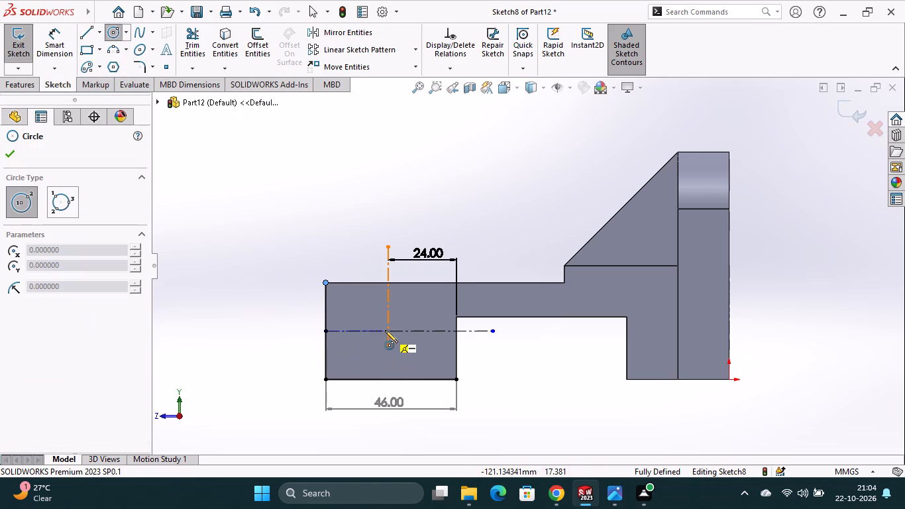
left_click(389, 332)
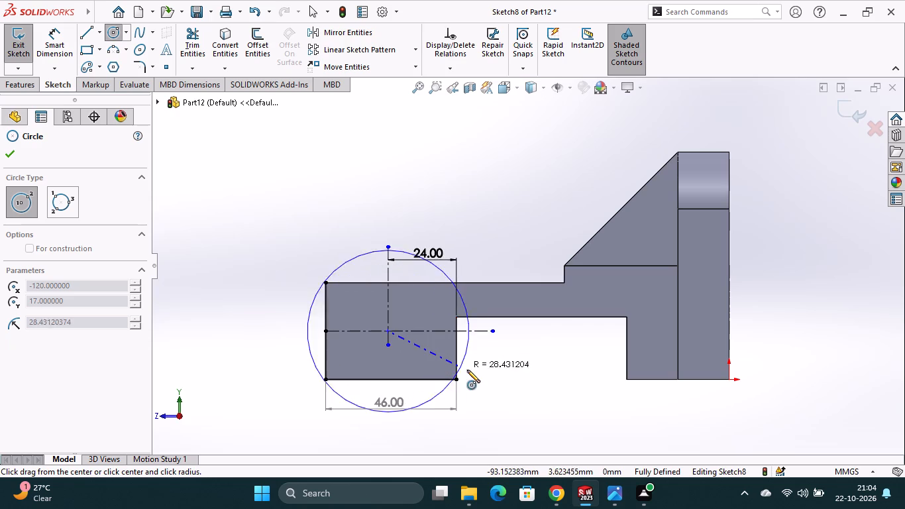
left_click(466, 357)
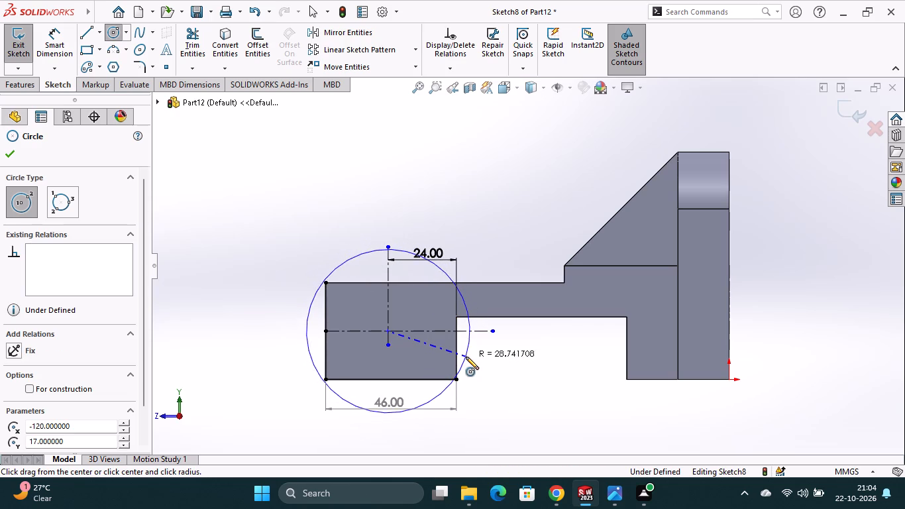
left_click(62, 37)
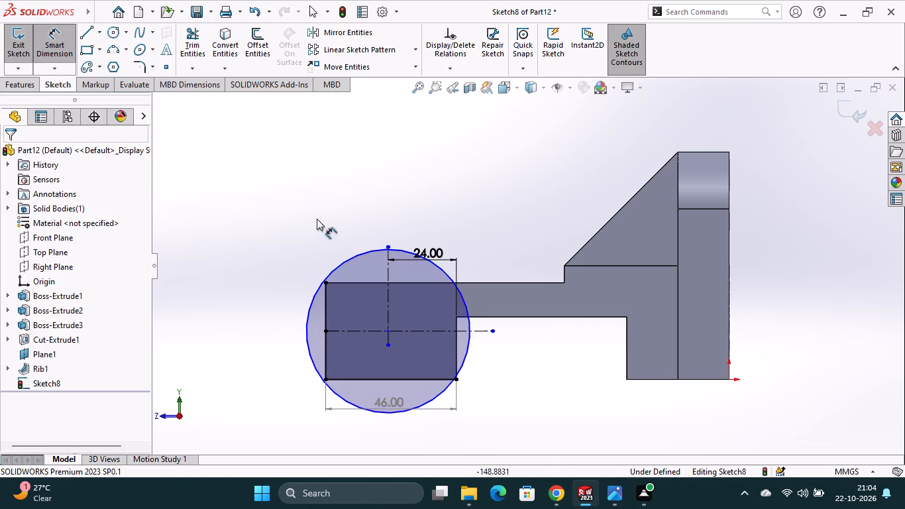
left_click(353, 259)
left_click(356, 226)
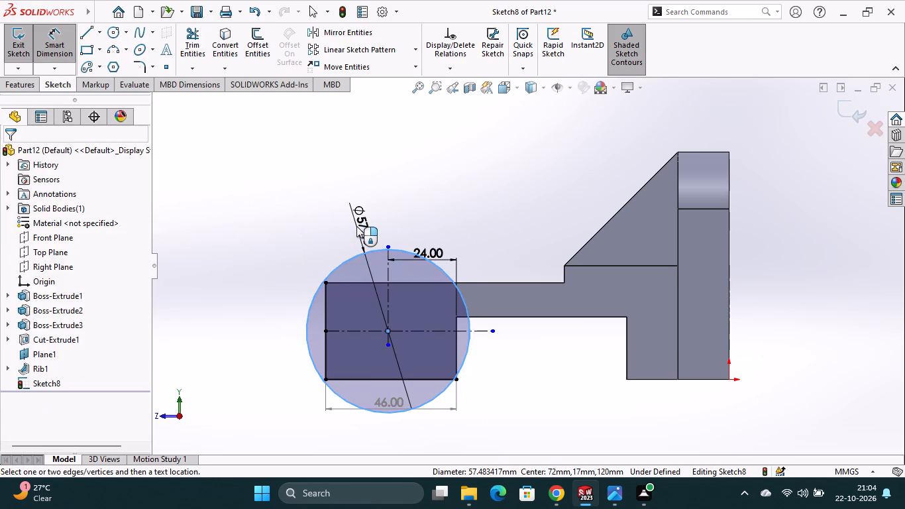
key("6")
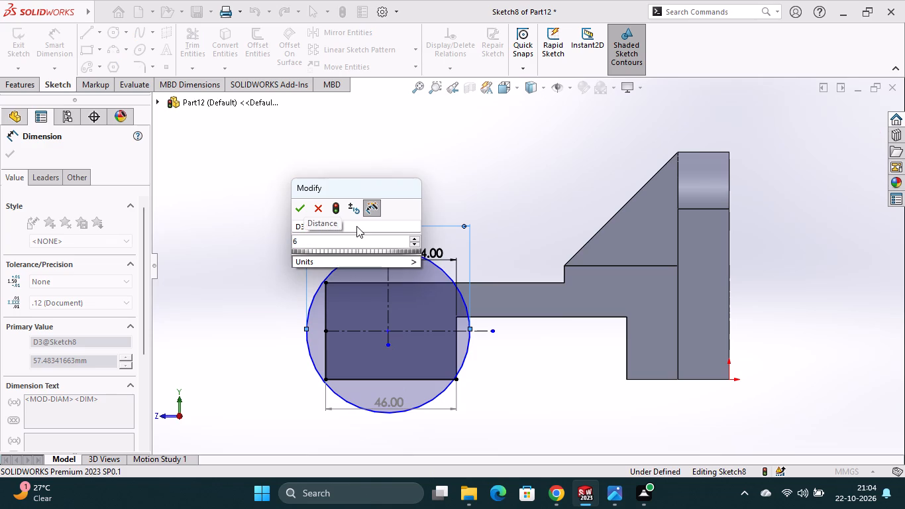
key("0")
key("Return")
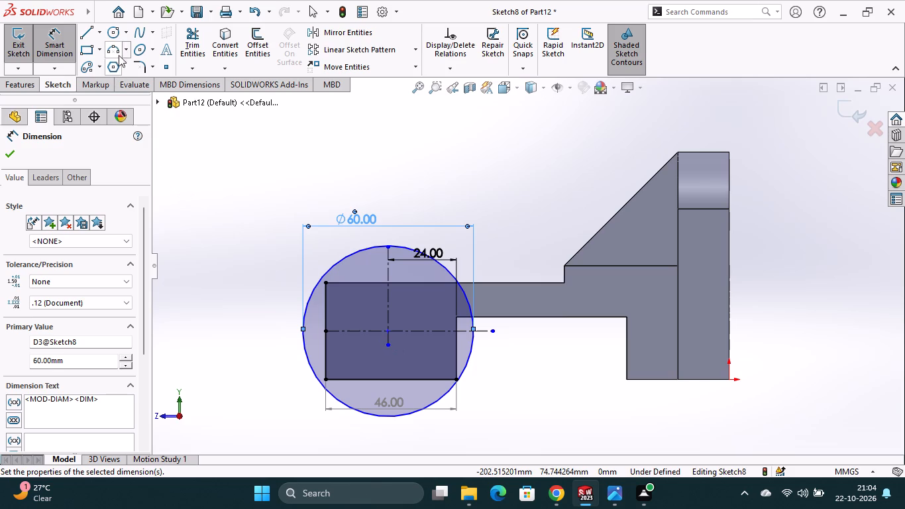
Sketch a second circle concentric with the 60 mm circle on the foot and dimension its diameter as 30 mm.
left_click(112, 33)
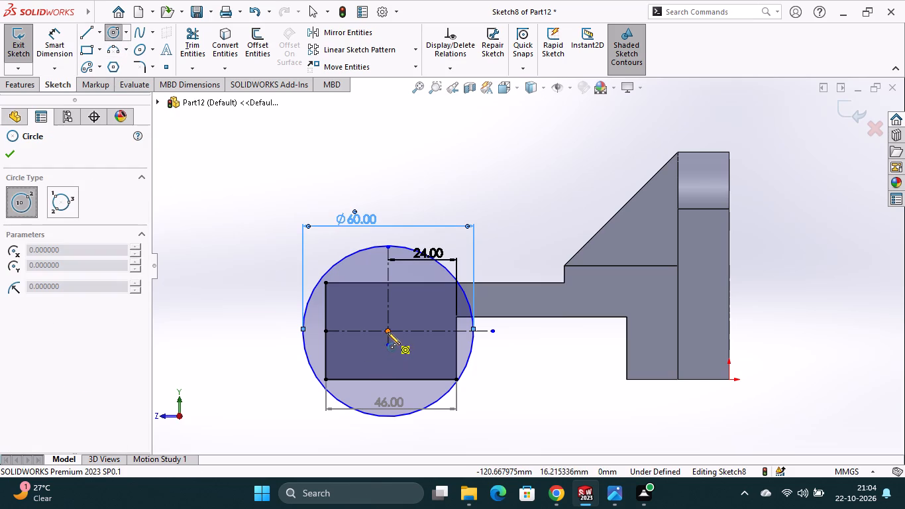
left_click(388, 332)
left_click(408, 370)
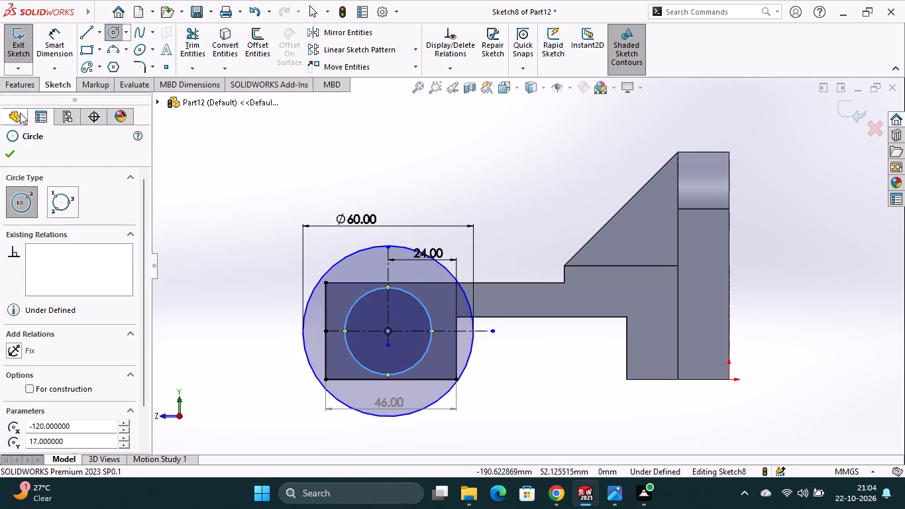
left_click(48, 31)
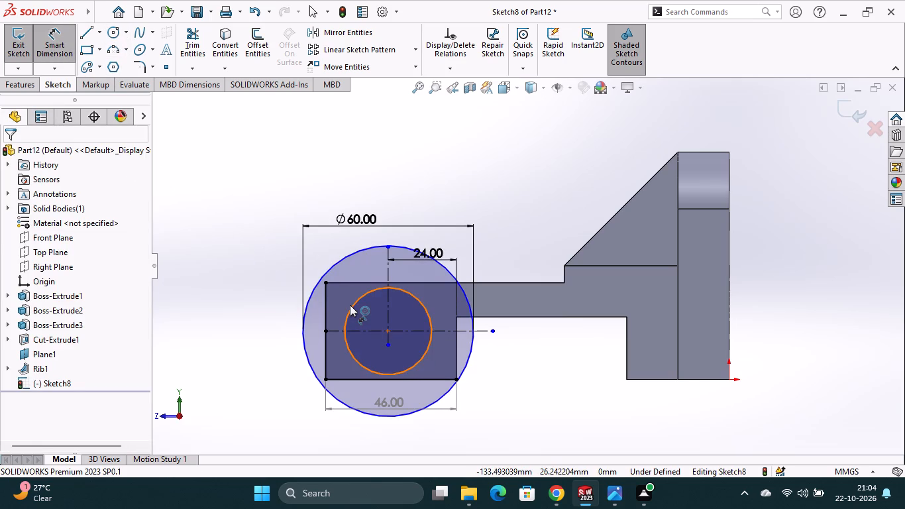
left_click(350, 305)
left_click(348, 240)
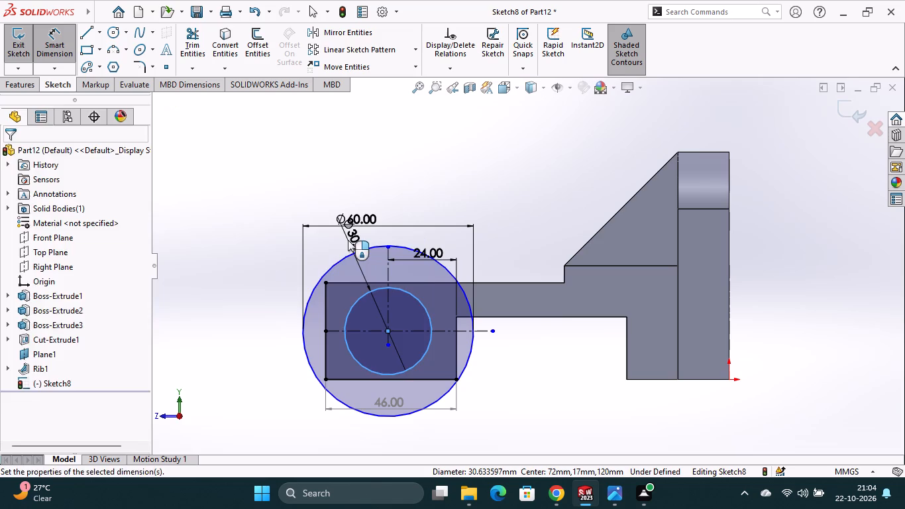
type("30")
key("Return")
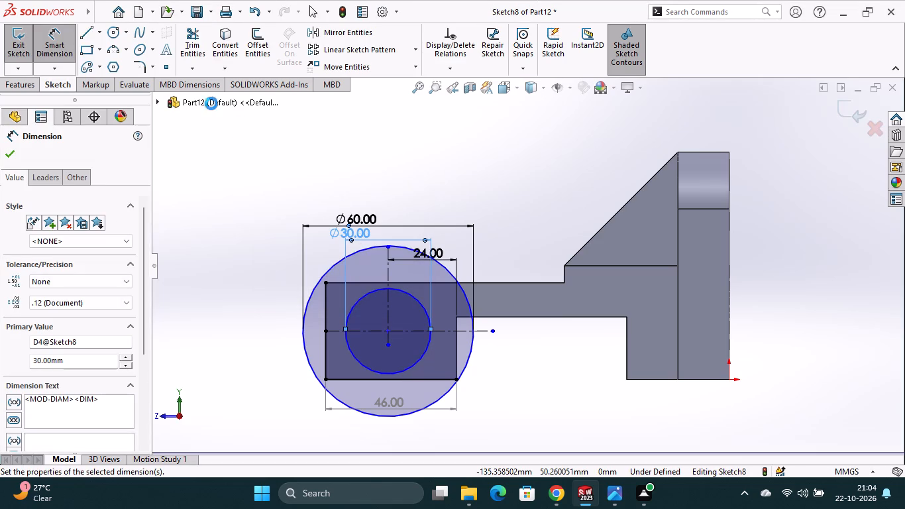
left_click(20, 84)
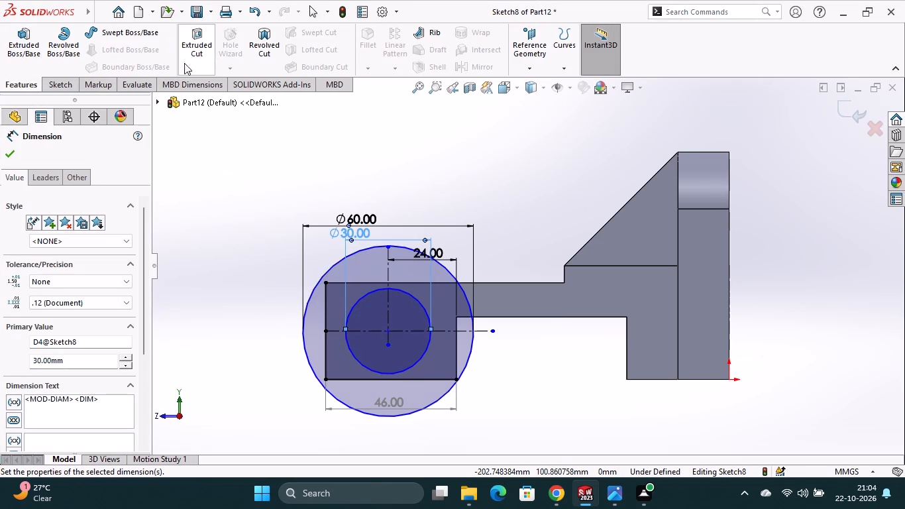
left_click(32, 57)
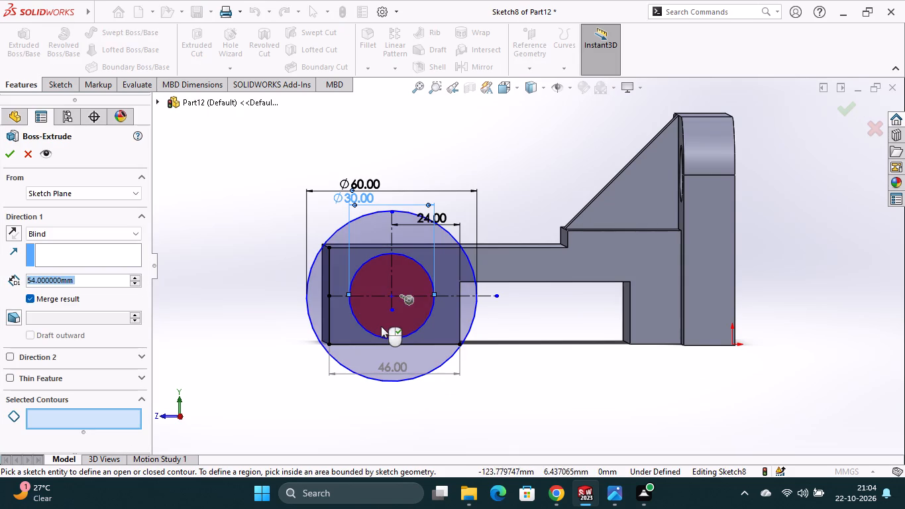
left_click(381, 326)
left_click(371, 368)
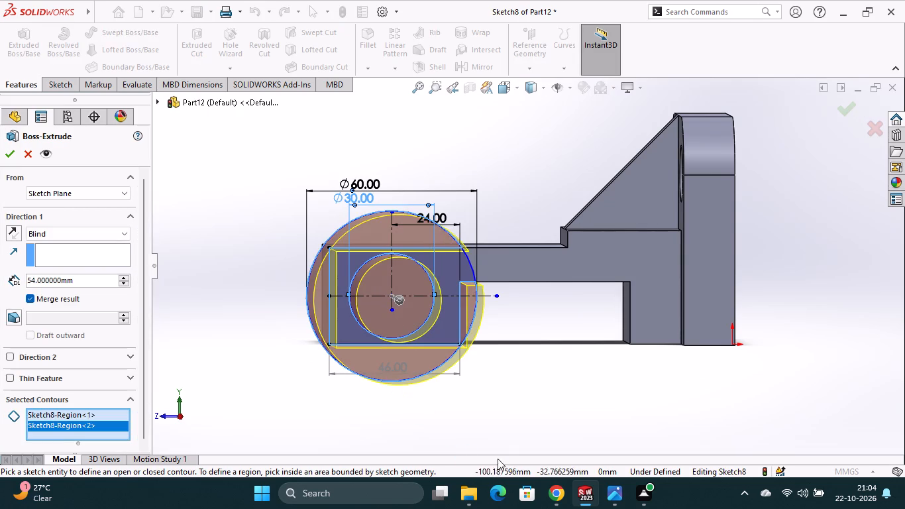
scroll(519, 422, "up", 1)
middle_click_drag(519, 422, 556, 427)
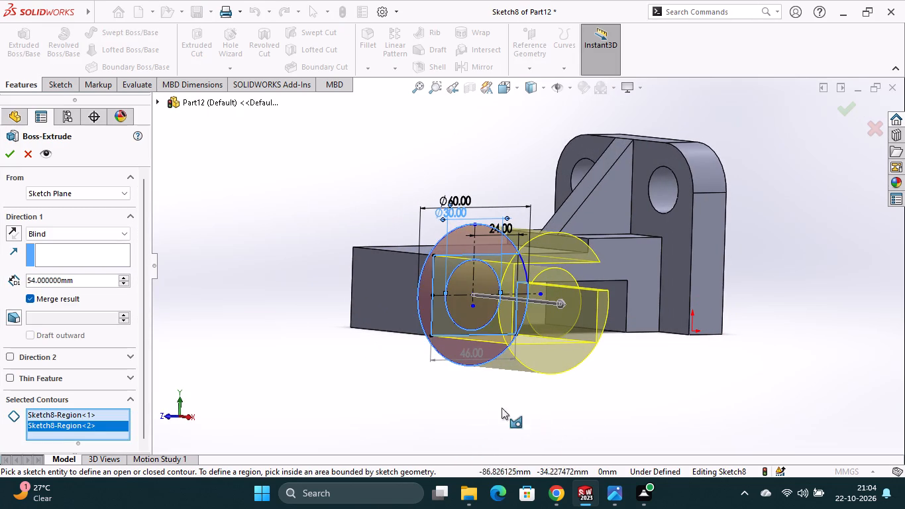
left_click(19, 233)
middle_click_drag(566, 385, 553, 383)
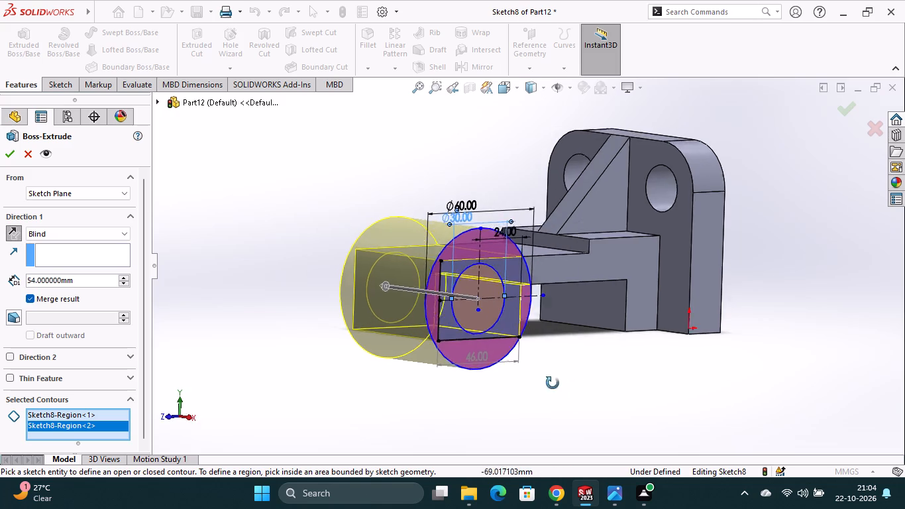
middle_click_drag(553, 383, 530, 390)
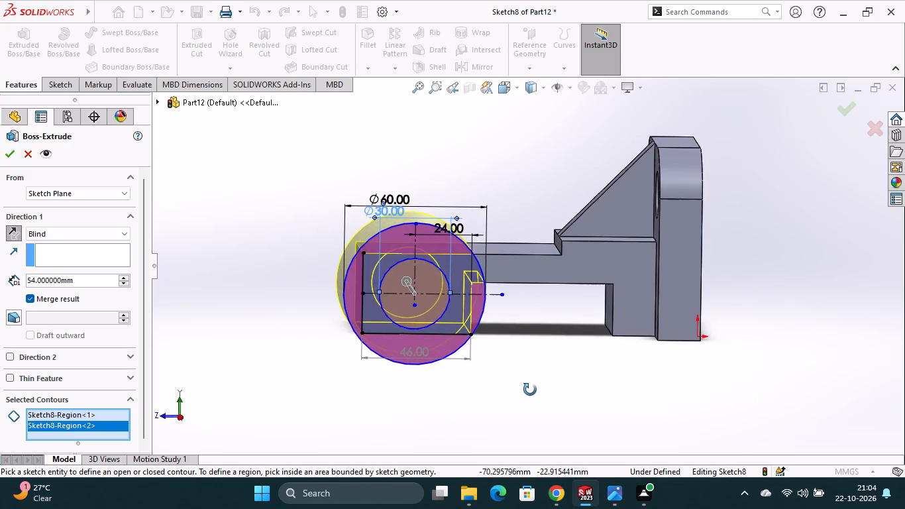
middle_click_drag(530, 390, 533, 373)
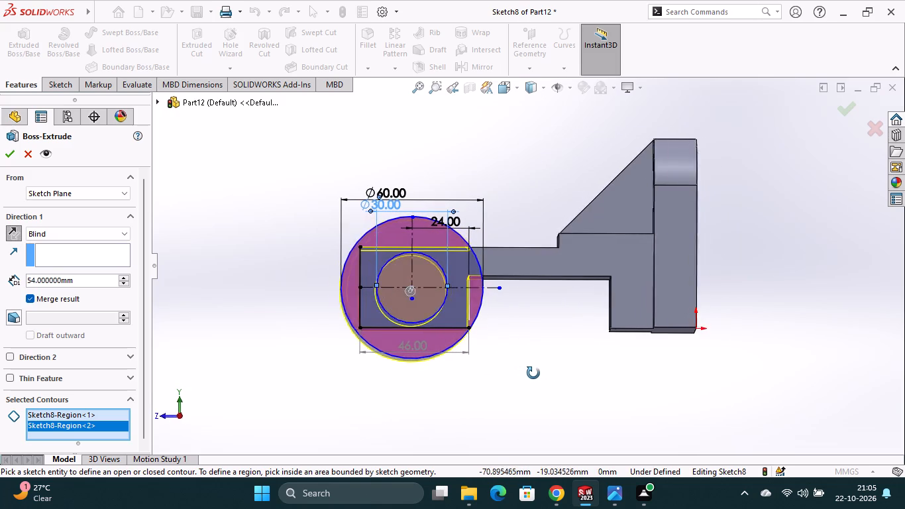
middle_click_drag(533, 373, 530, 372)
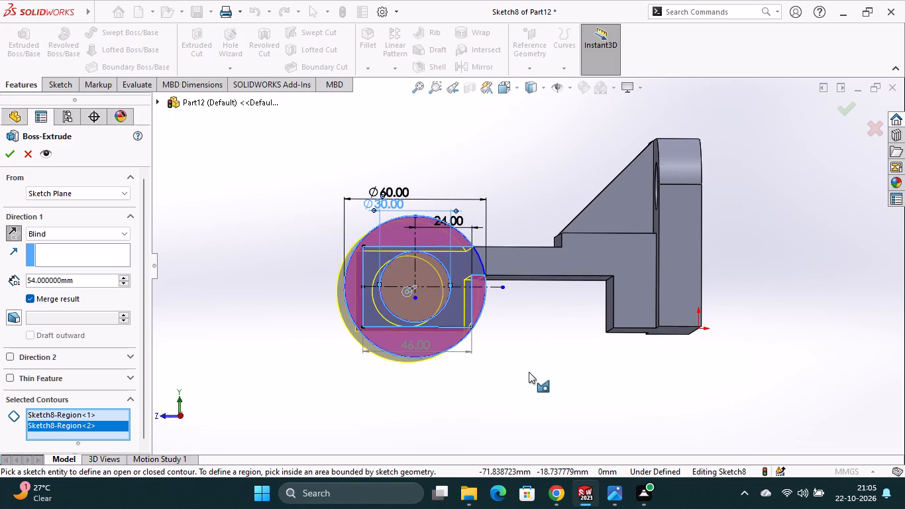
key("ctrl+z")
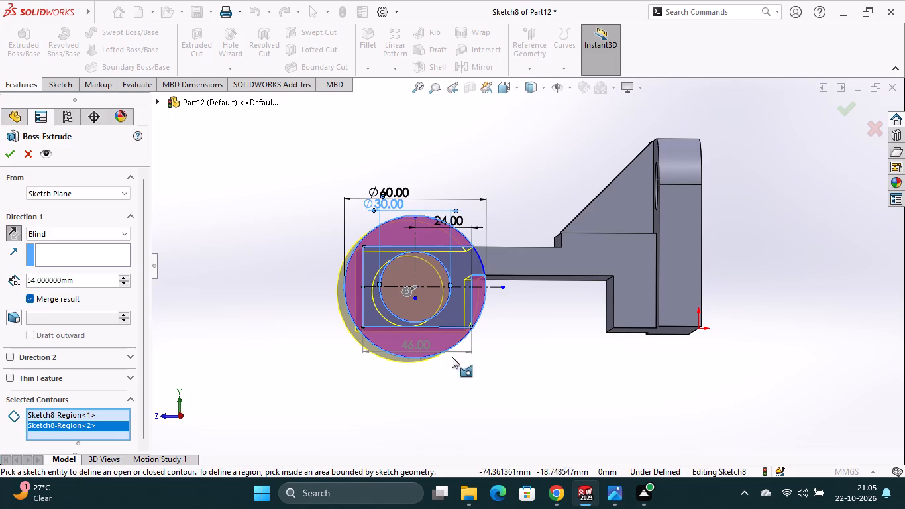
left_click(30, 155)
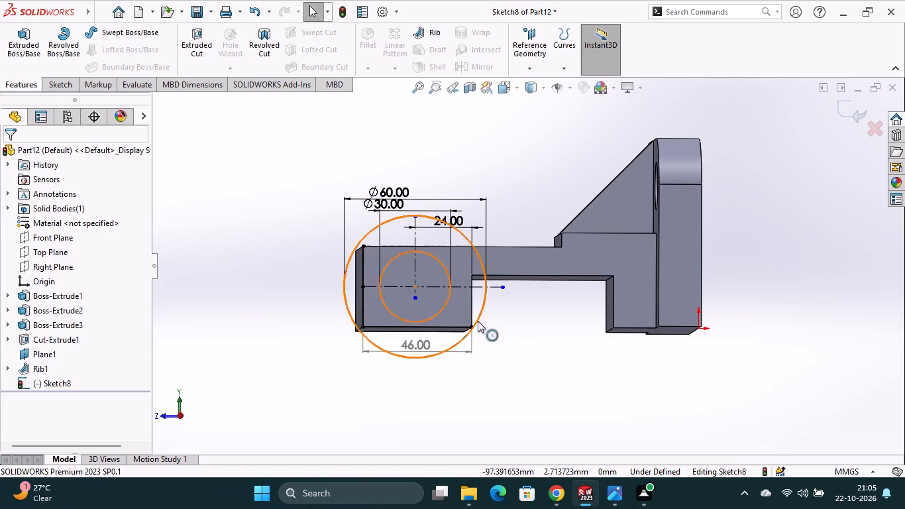
Trim away the foot's rectangular outline lines around the two concentric circles, using Trim to closest.
middle_click_drag(528, 361, 520, 368)
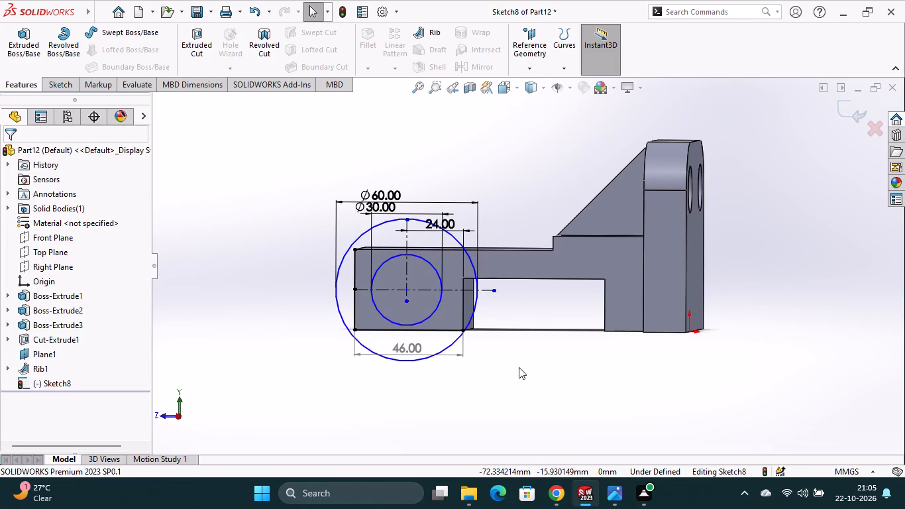
middle_click_drag(529, 354, 535, 351)
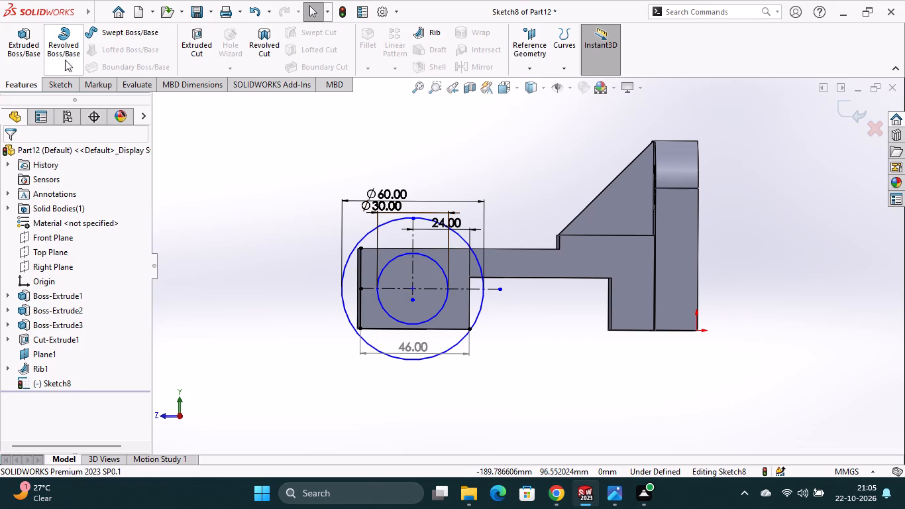
left_click(53, 84)
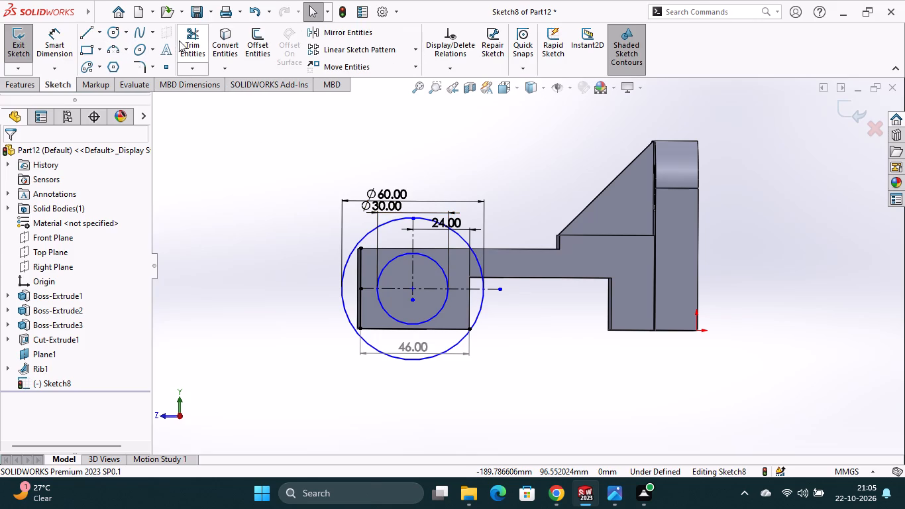
left_click(186, 37)
left_click(420, 331)
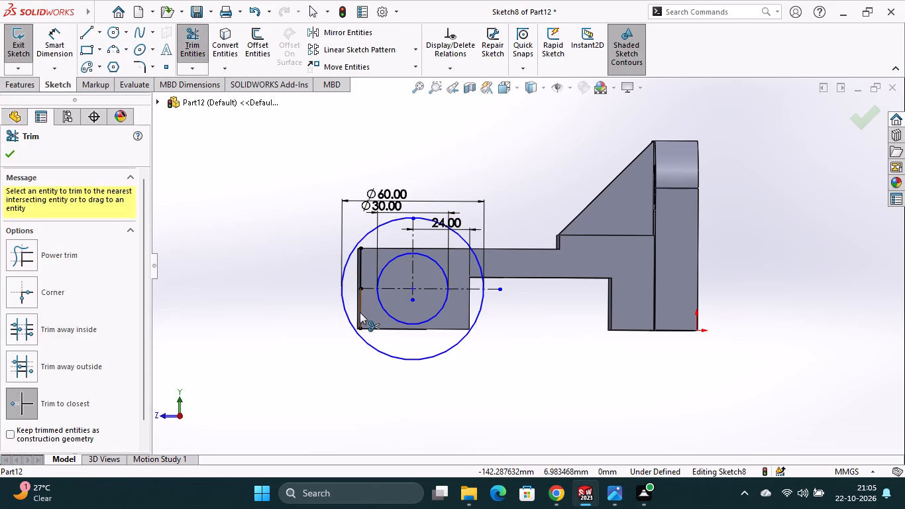
left_click(360, 312)
left_click(483, 254)
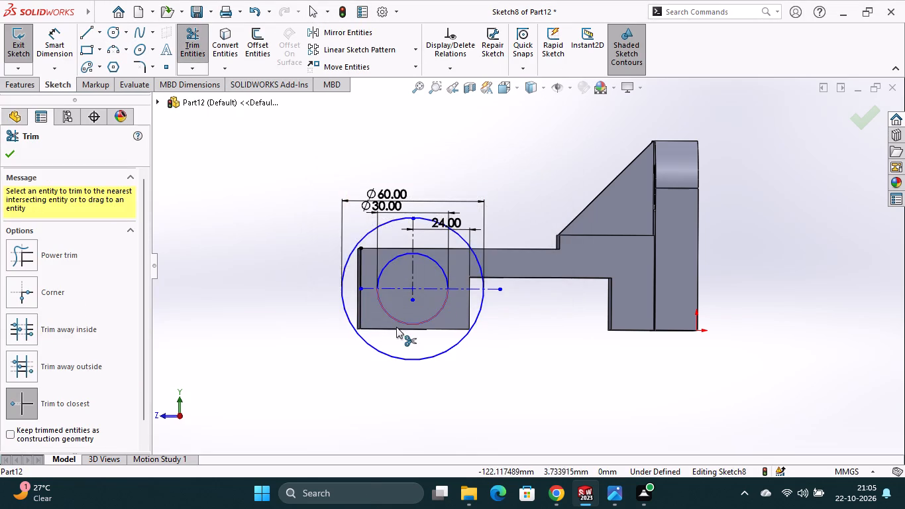
left_click(388, 330)
left_click(359, 272)
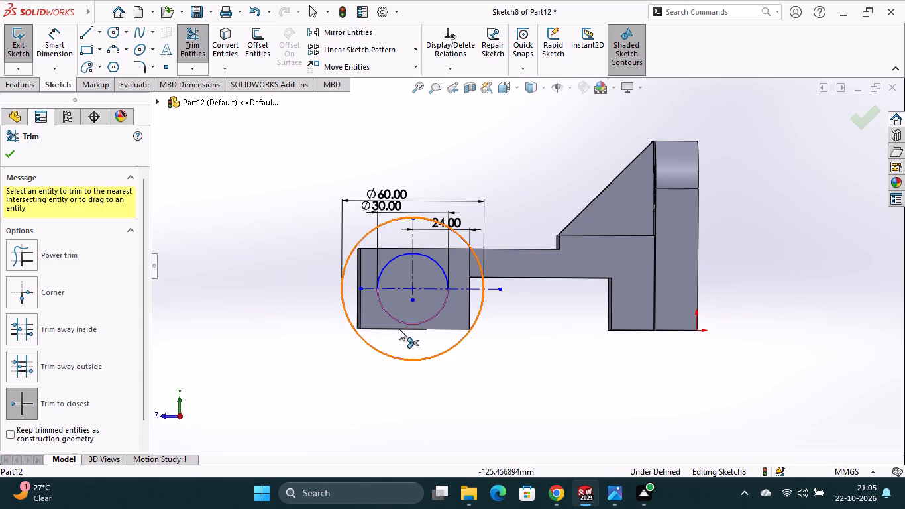
scroll(420, 336, "down", 6)
scroll(484, 291, "up", 6)
left_click(331, 239)
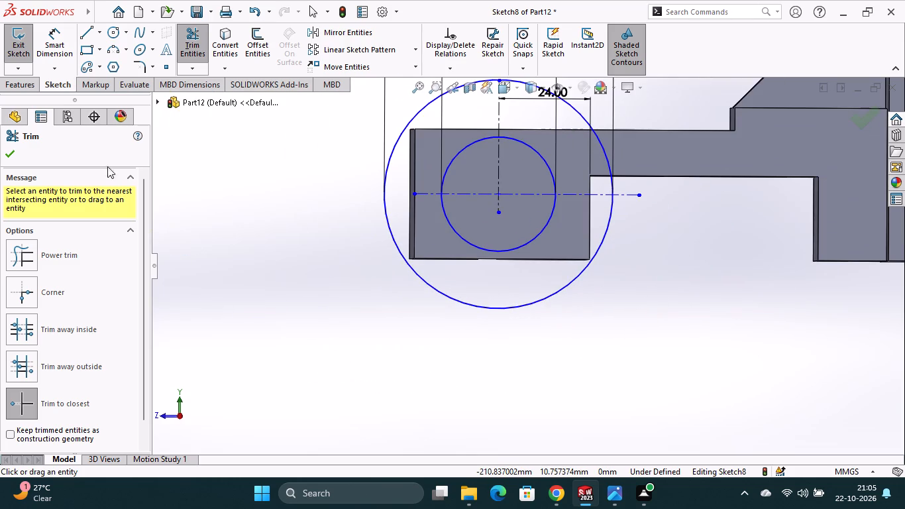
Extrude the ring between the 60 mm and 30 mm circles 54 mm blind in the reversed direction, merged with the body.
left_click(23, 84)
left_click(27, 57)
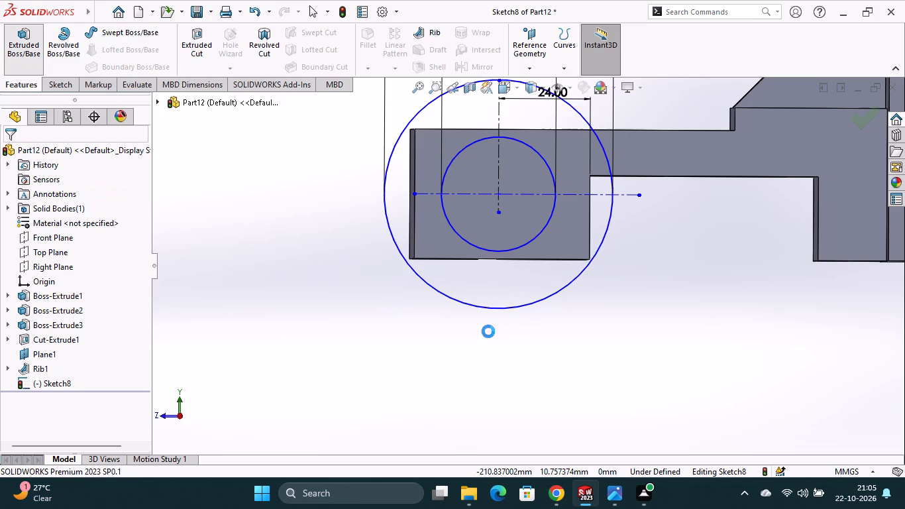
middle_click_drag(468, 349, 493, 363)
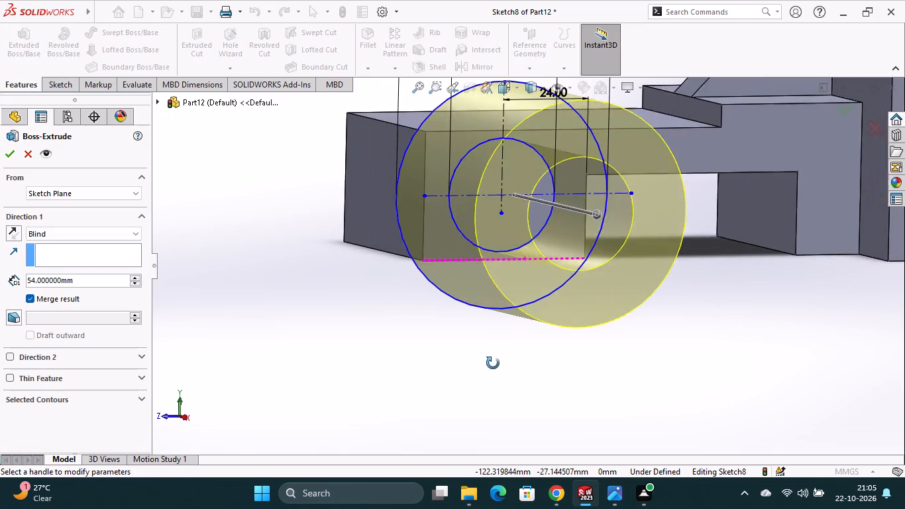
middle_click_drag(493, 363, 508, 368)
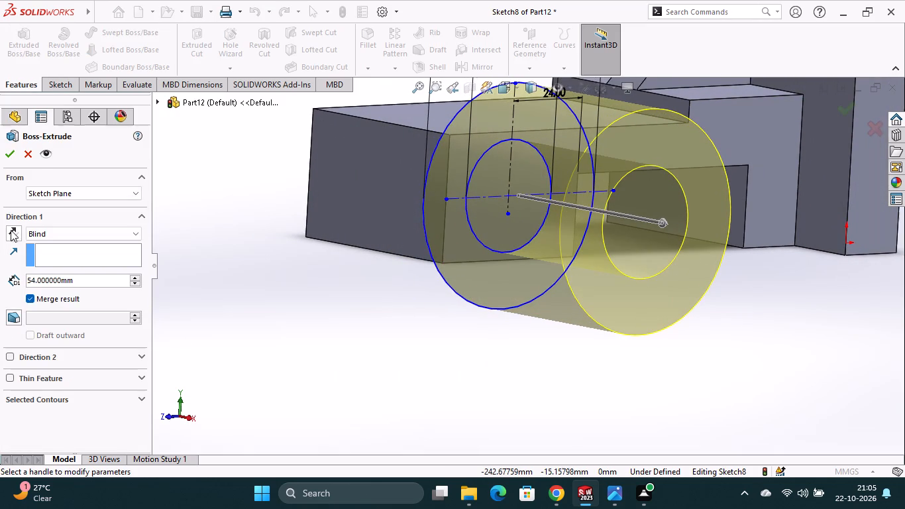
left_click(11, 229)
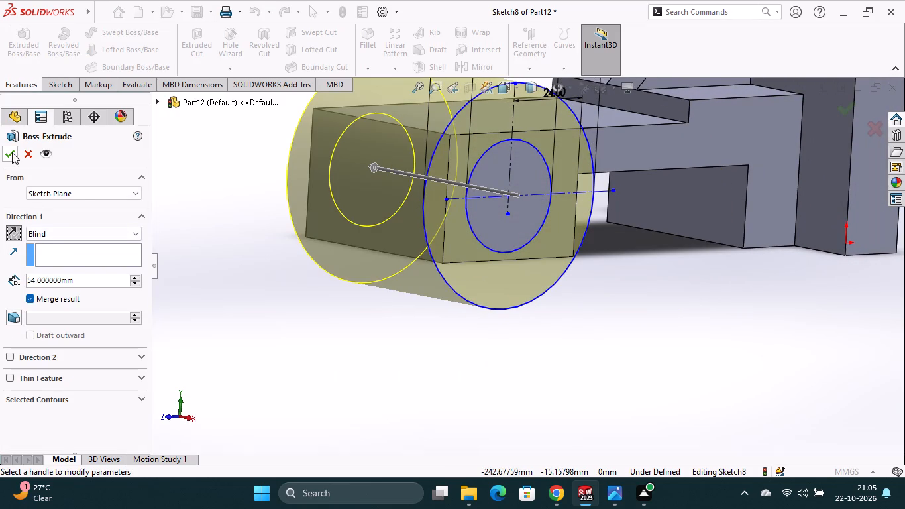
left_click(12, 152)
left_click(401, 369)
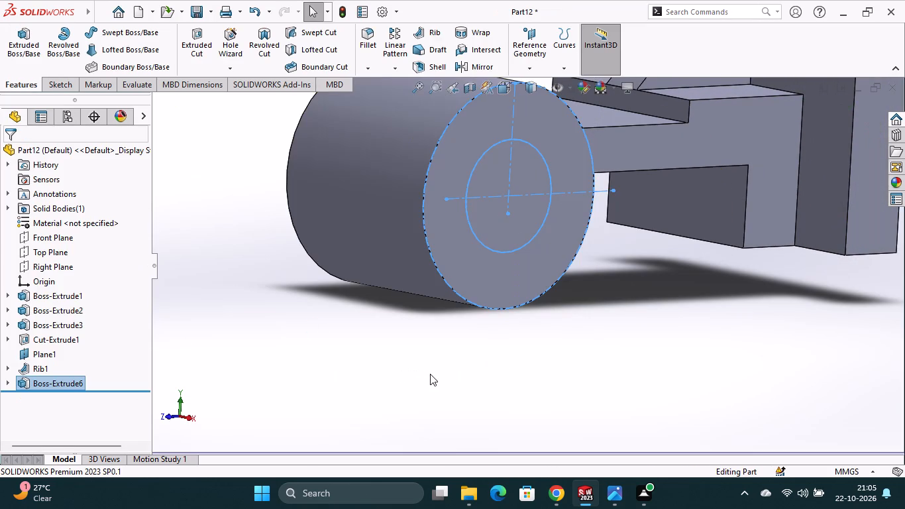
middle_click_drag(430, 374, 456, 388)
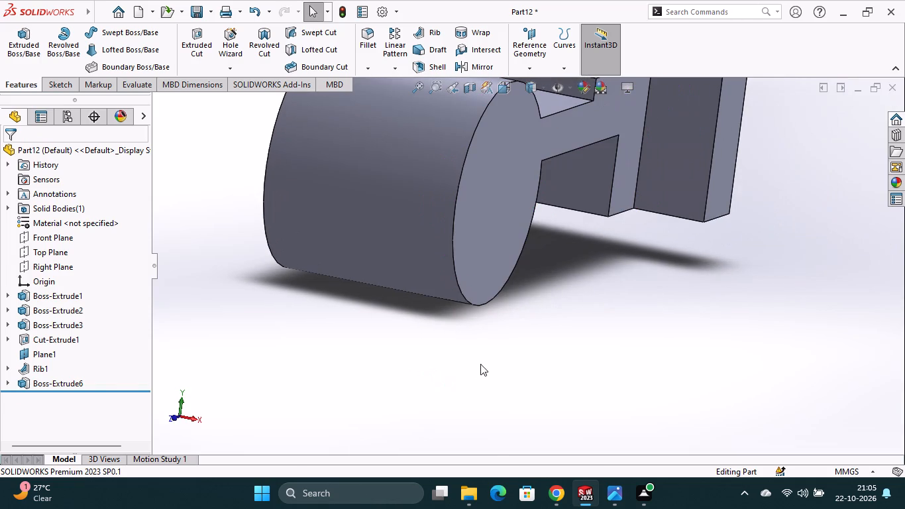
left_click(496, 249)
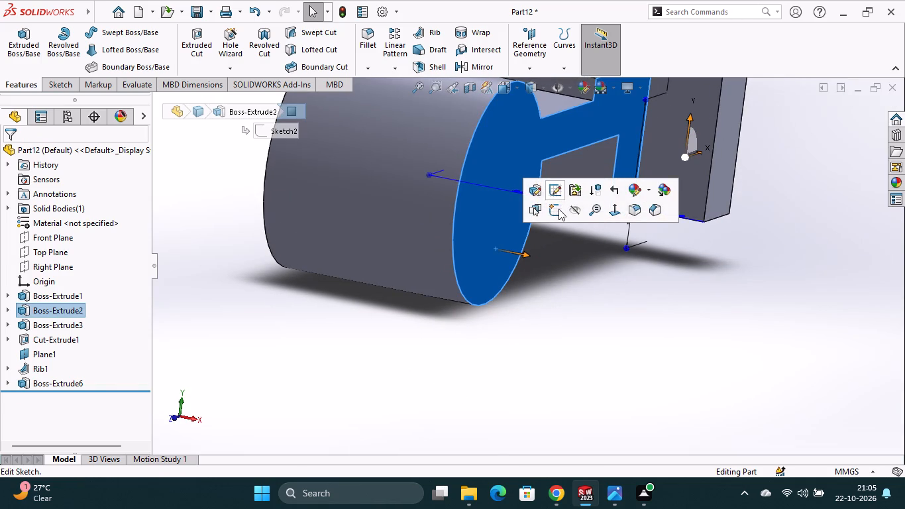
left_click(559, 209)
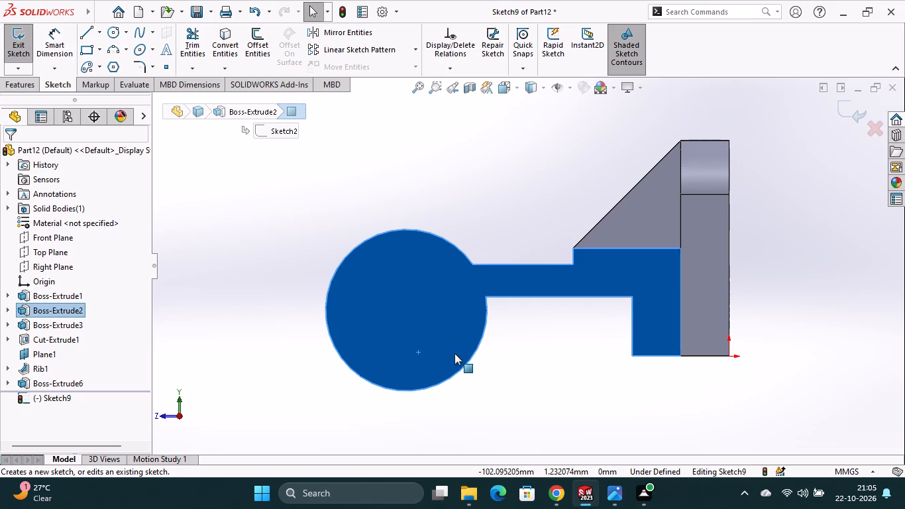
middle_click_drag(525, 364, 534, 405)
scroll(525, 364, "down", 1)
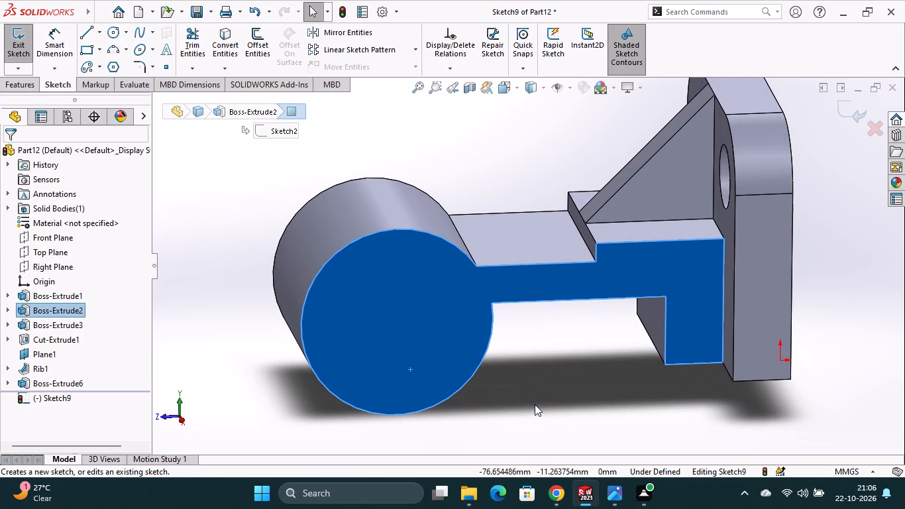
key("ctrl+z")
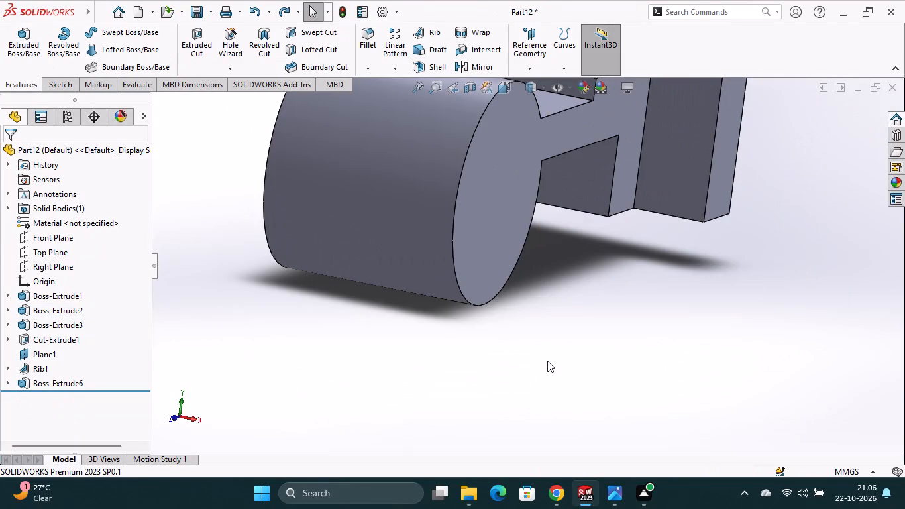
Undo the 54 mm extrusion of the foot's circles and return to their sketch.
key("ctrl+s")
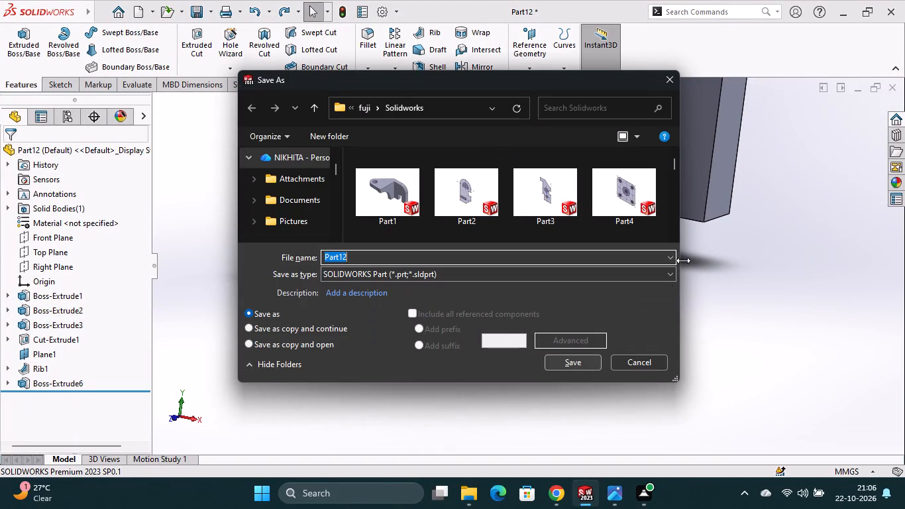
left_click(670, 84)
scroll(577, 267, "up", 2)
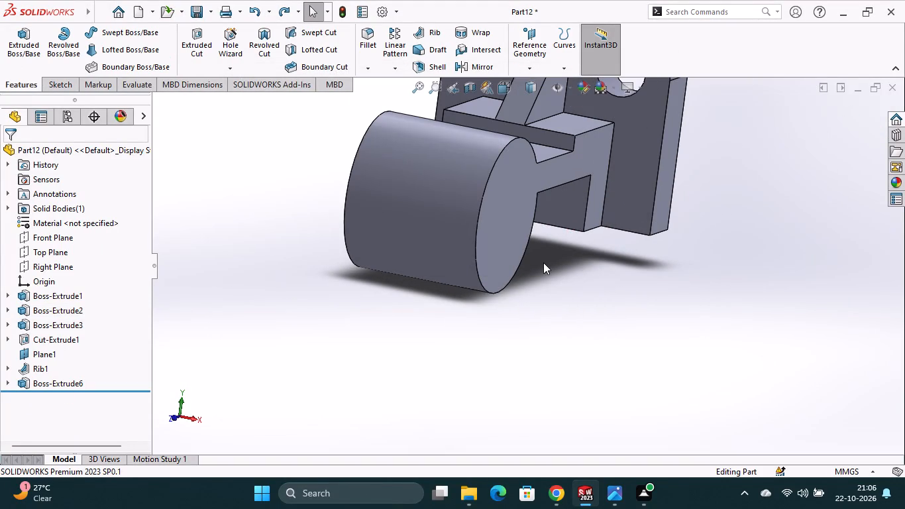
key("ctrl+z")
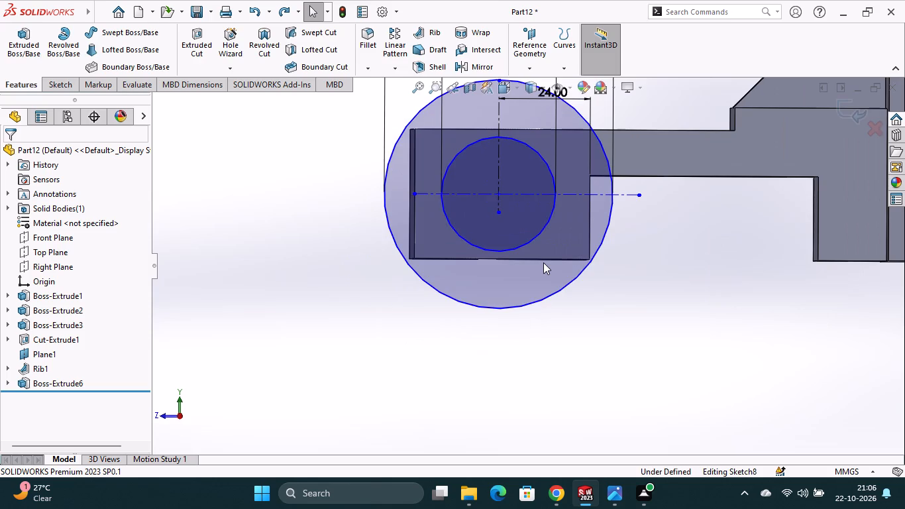
Undo the foot sketch's trims, both circles, the horizontal centerline and the change of the centerline offset to 24 mm.
scroll(555, 247, "up", 2)
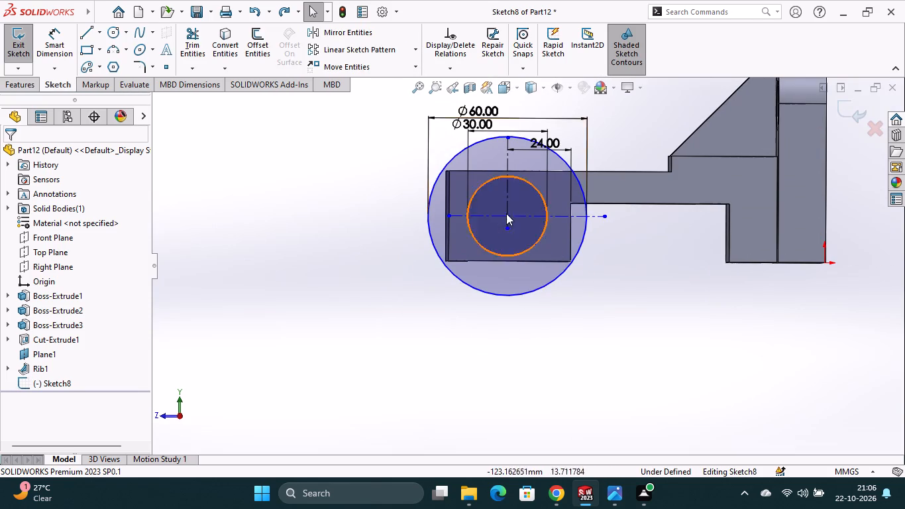
key("ctrl+z")
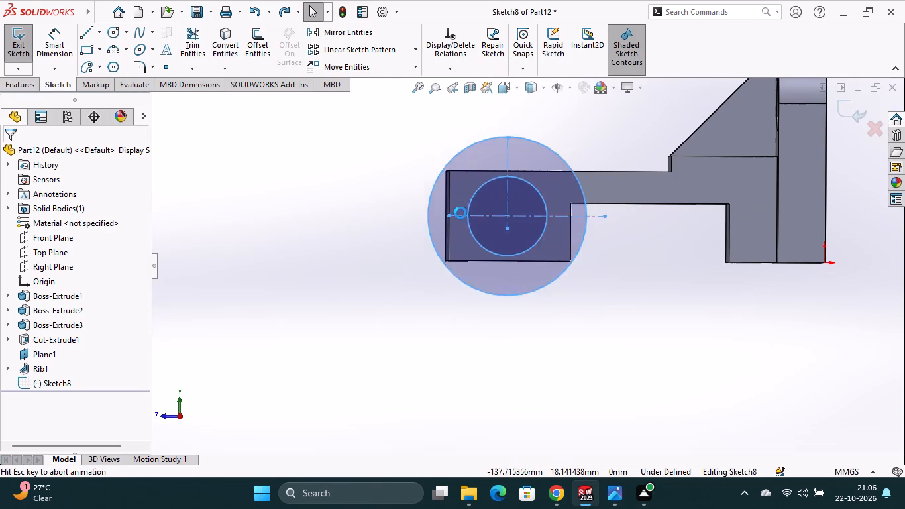
key("ctrl+z")
key("ctrl+z")
key("ctrl+z")
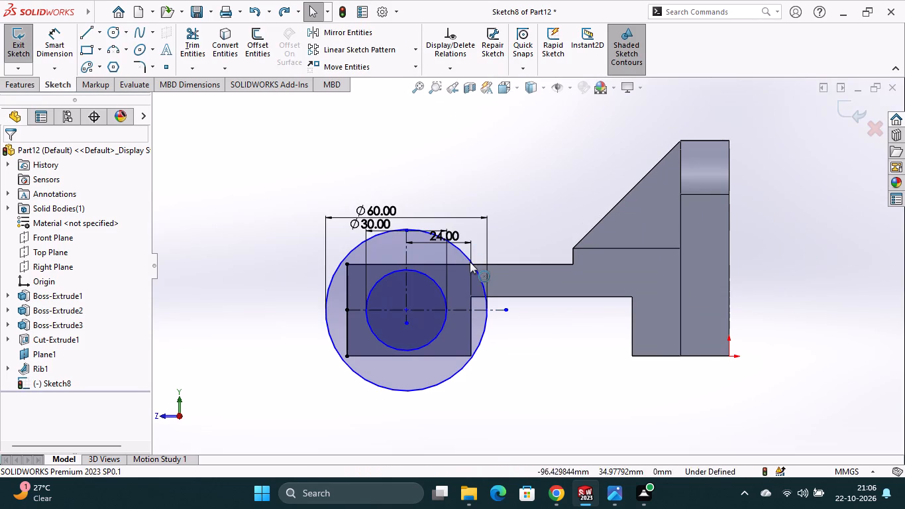
key("ctrl+z")
key("ctrl+z")
key("ctrl+z")
key("ctrl+z")
key("ctrl+z")
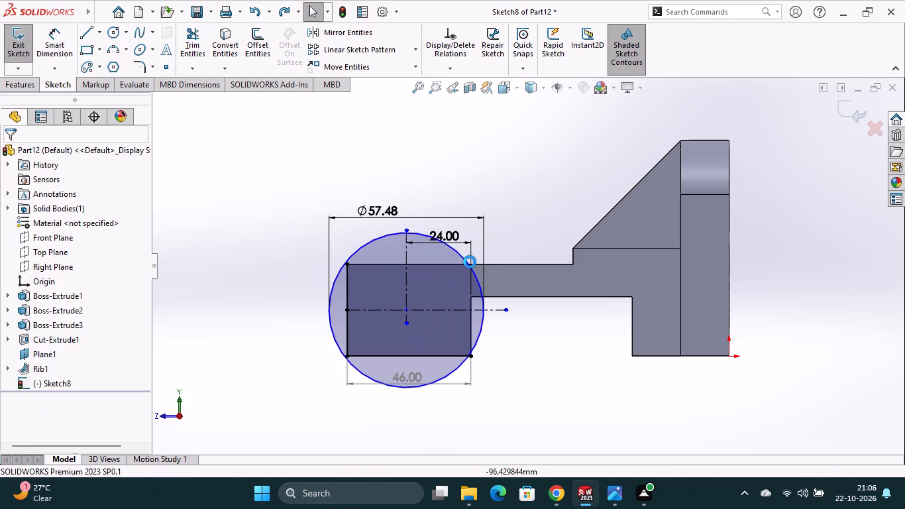
key("ctrl+z")
key("ctrl+z")
key("ctrl+z")
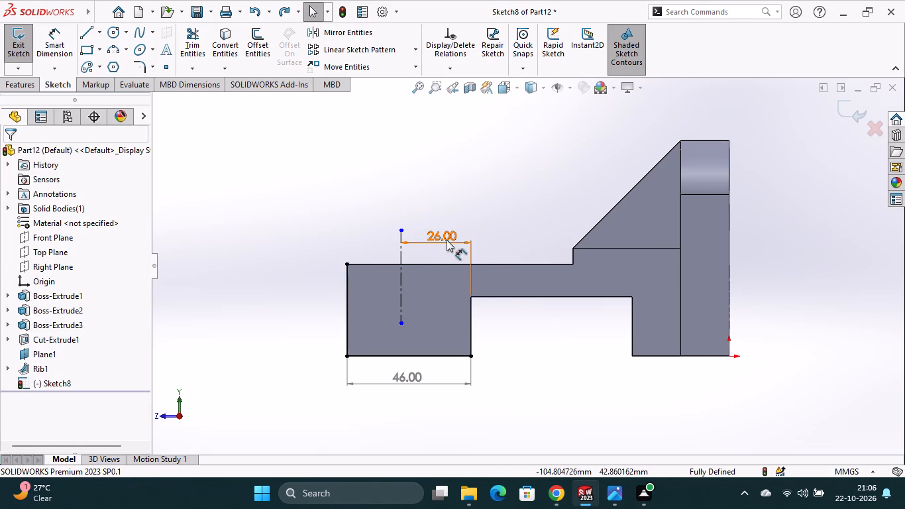
Delete the vertical centerline's 26 mm offset dimension and the centerline itself from the foot sketch.
right_click(445, 239)
left_click(471, 310)
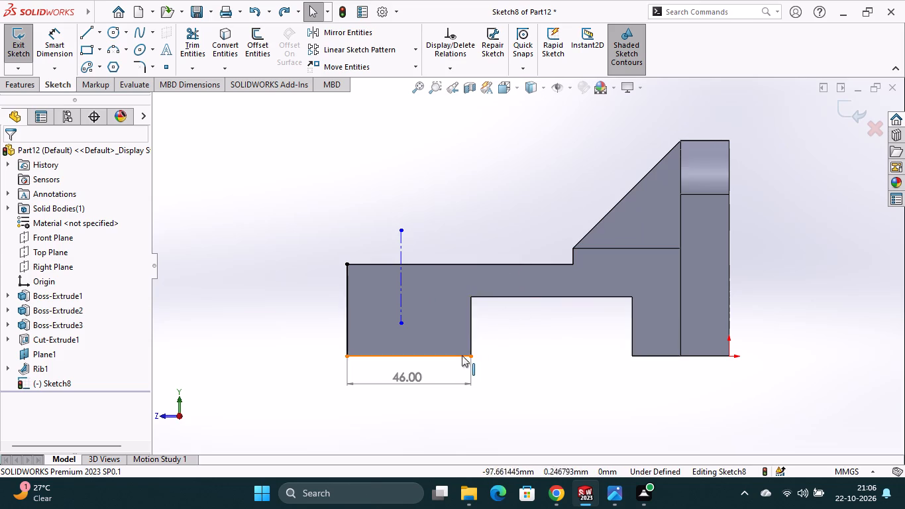
right_click(399, 298)
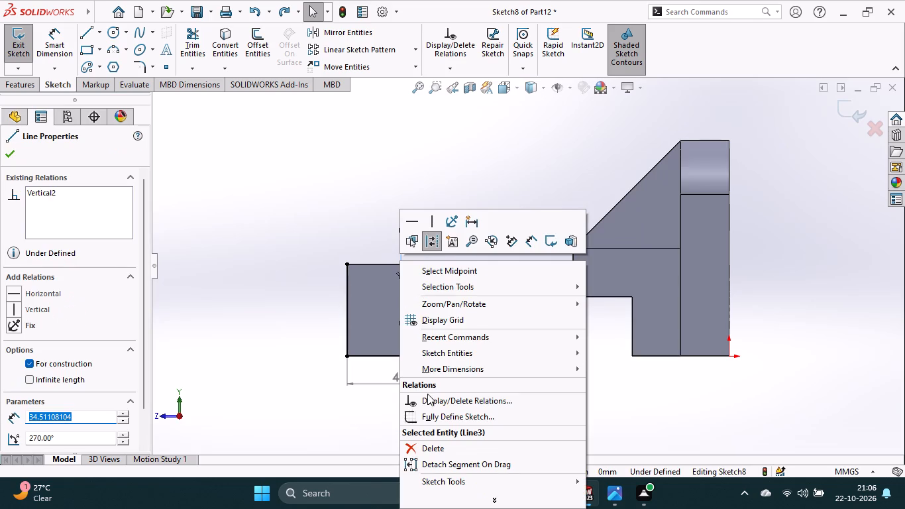
left_click(418, 451)
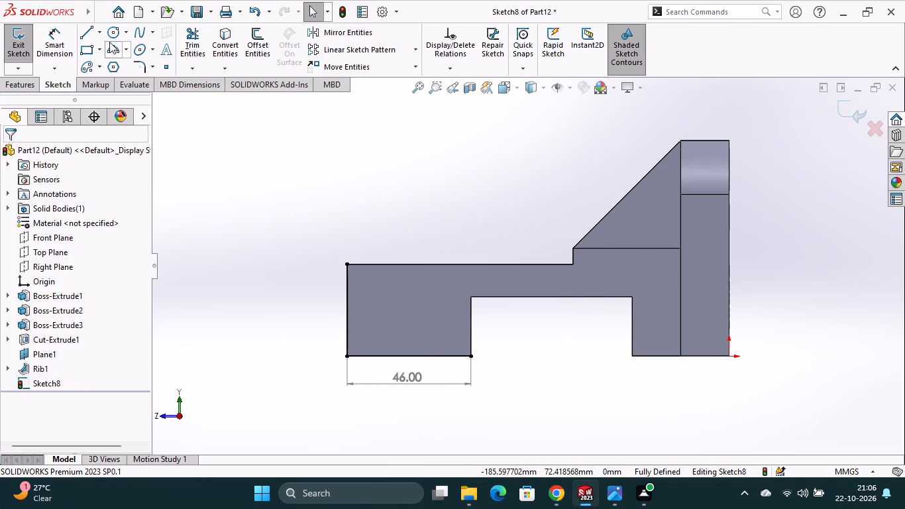
Sketch a vertical centerline about 46 mm long through the foot, starting above its top edge.
left_click(100, 33)
left_click(109, 66)
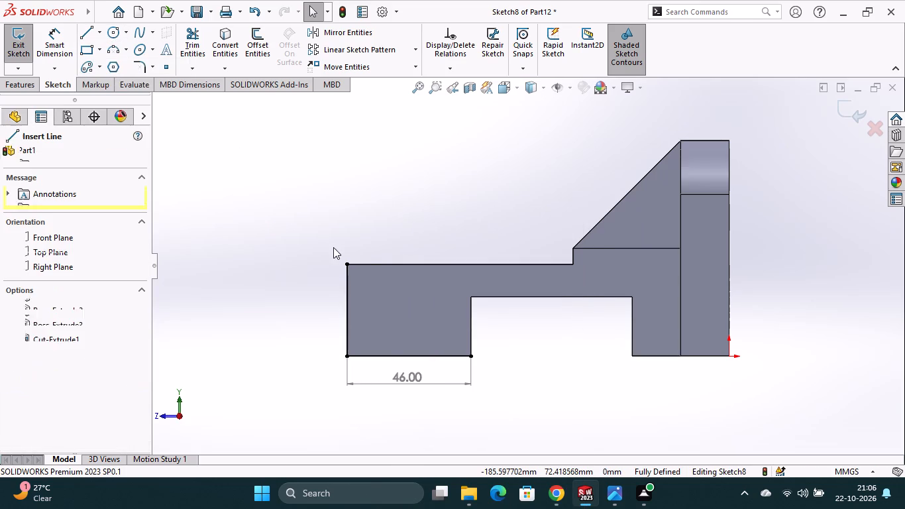
left_click(401, 213)
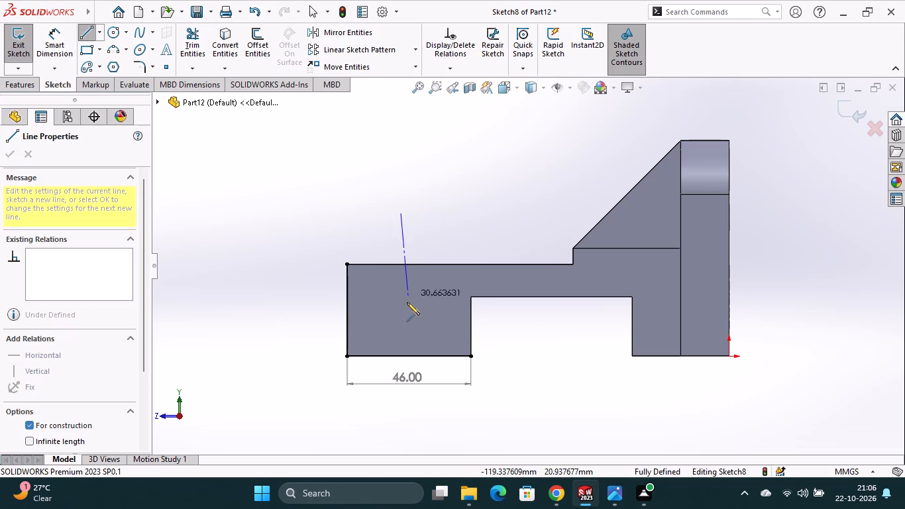
left_click(404, 336)
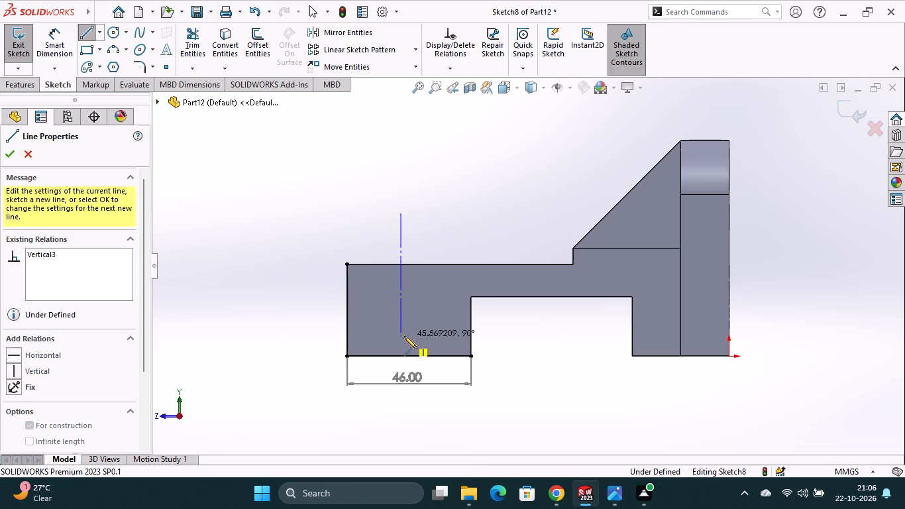
key("Escape")
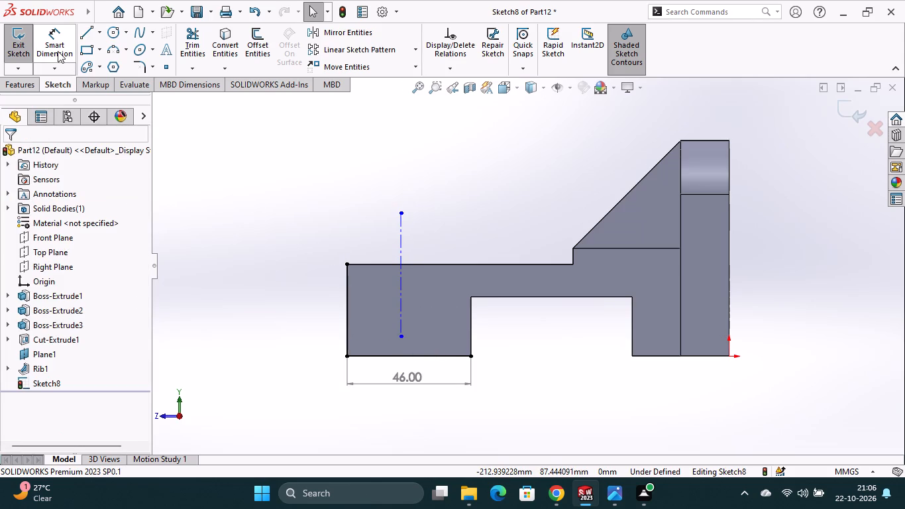
Dimension the vertical centerline 20 mm from the foot's inner lower corner.
left_click(58, 51)
left_click(471, 355)
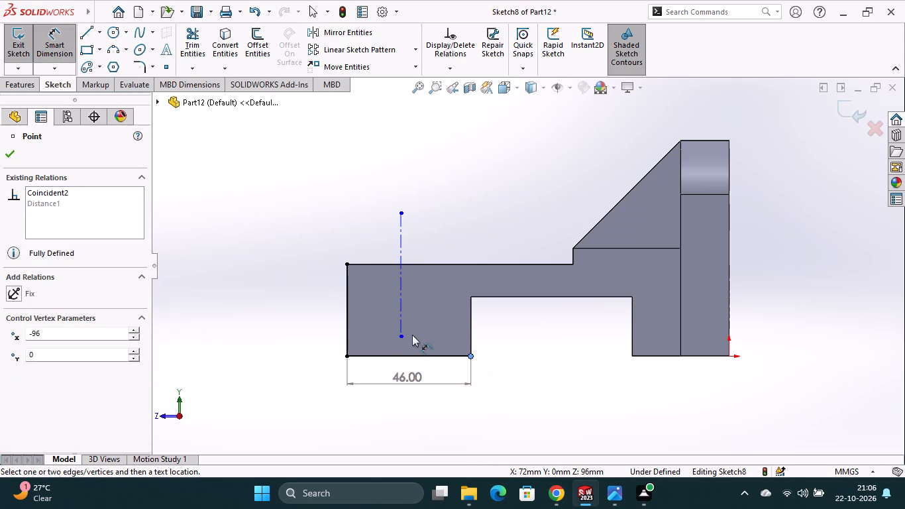
left_click(402, 327)
left_click(428, 230)
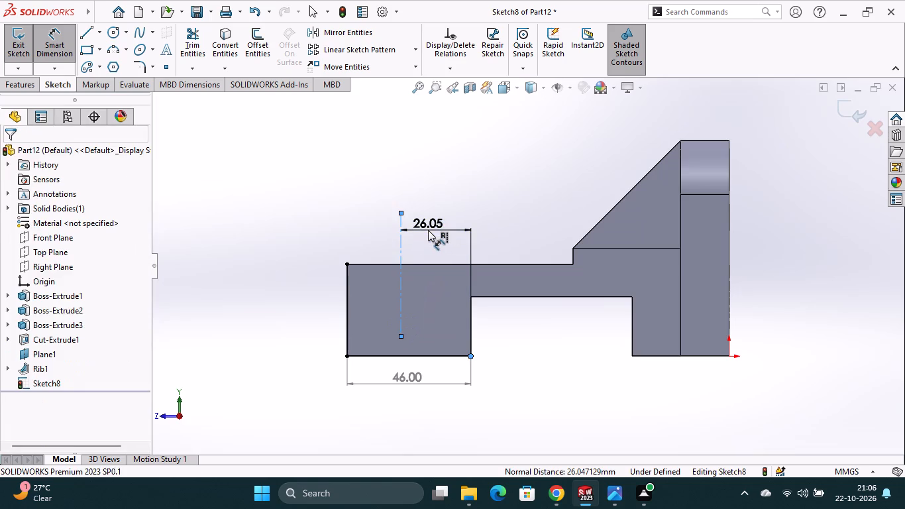
key("2")
key("0")
key("Return")
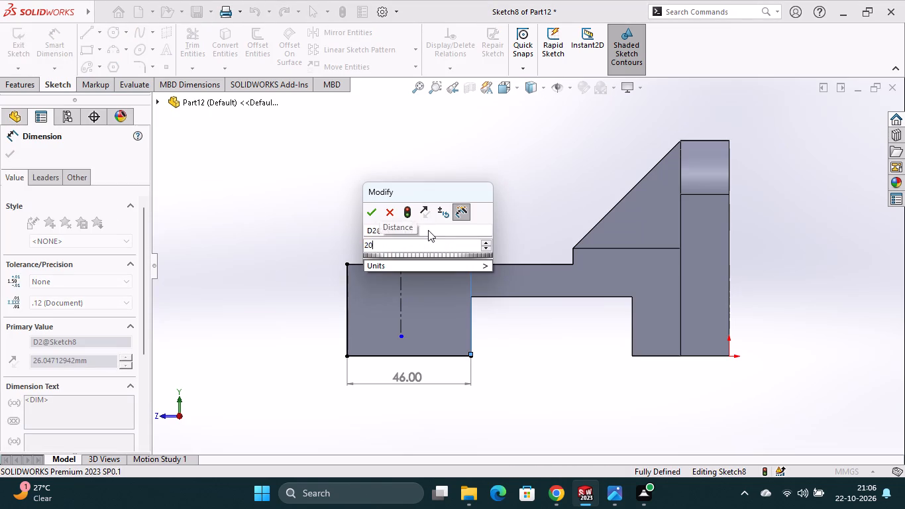
Add a driven dimension from the centerline to the foot's outer upper corner, and set the inner offset to 22 mm.
left_click(417, 298)
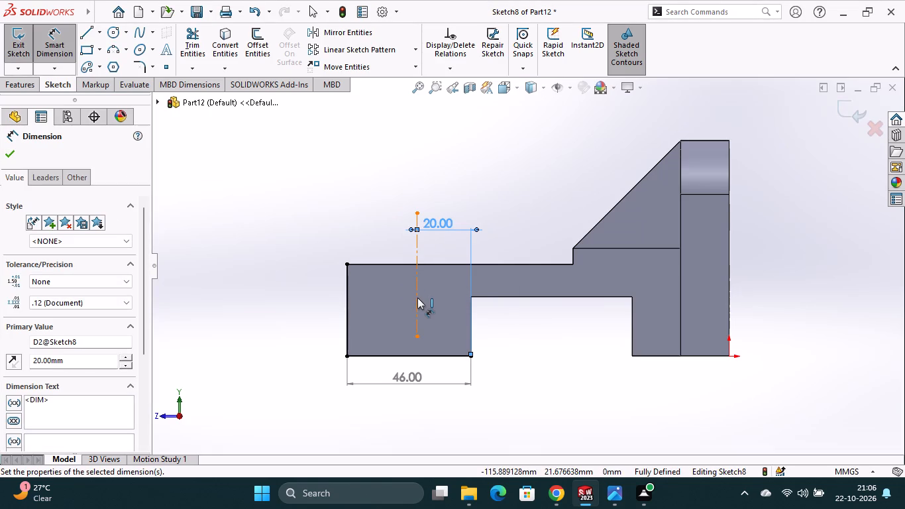
left_click(347, 264)
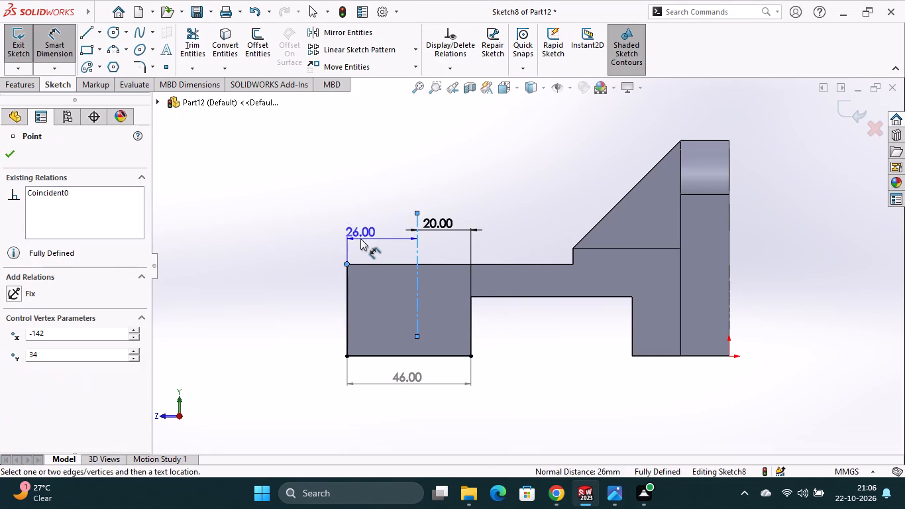
left_click(360, 239)
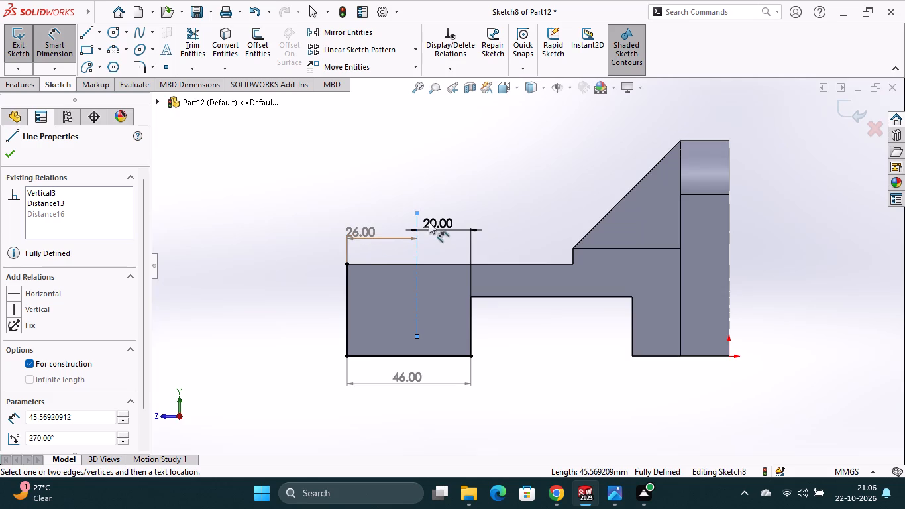
double_click(435, 217)
type("22")
key("Return")
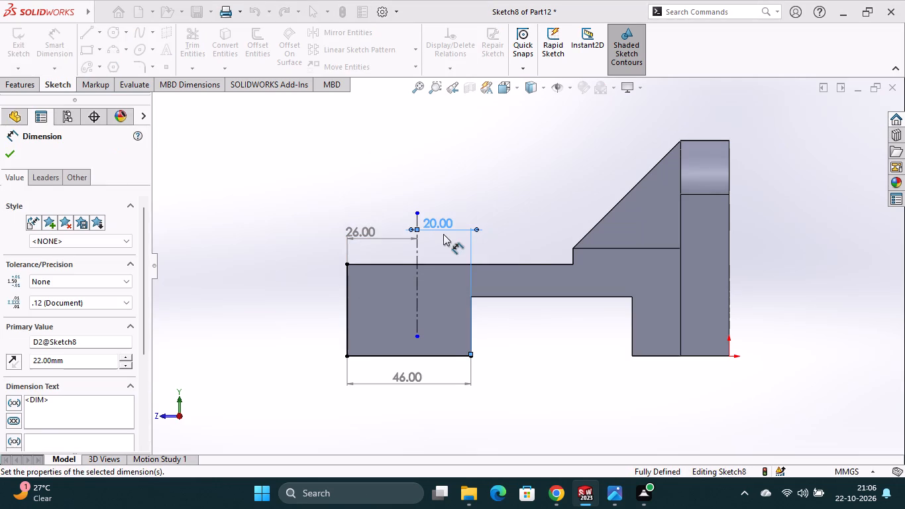
left_click(456, 175)
middle_click_drag(526, 380, 533, 380)
middle_click_drag(533, 380, 520, 388)
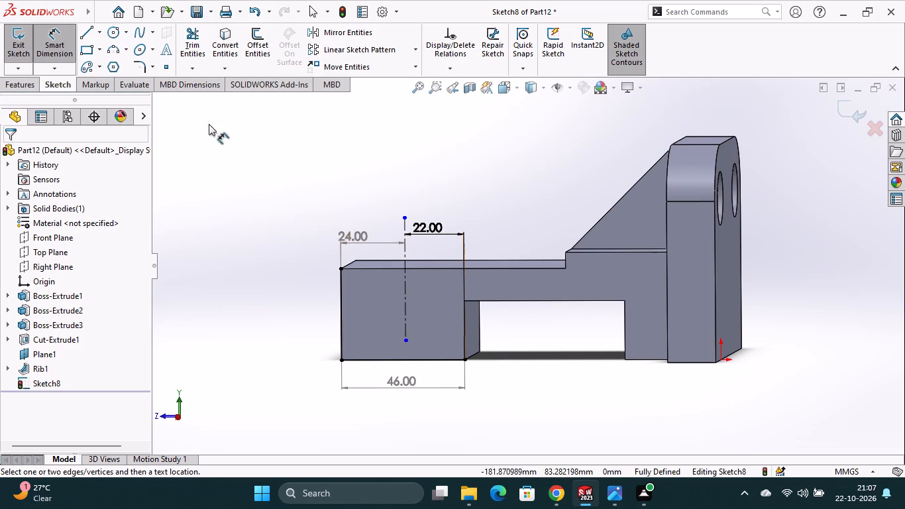
Sketch a 46 mm horizontal centerline across the foot from its outer edge's midpoint, and view the sketch plane straight on.
left_click(101, 38)
left_click(105, 62)
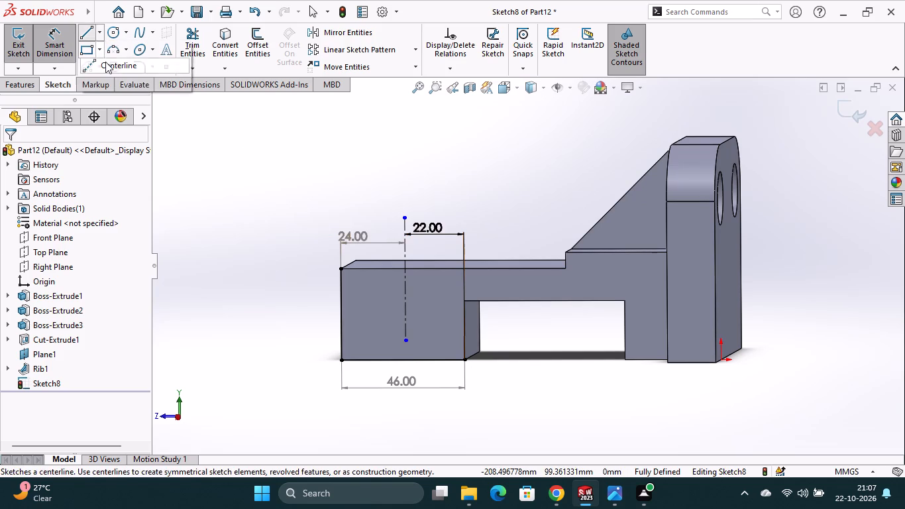
left_click(340, 315)
left_click(463, 315)
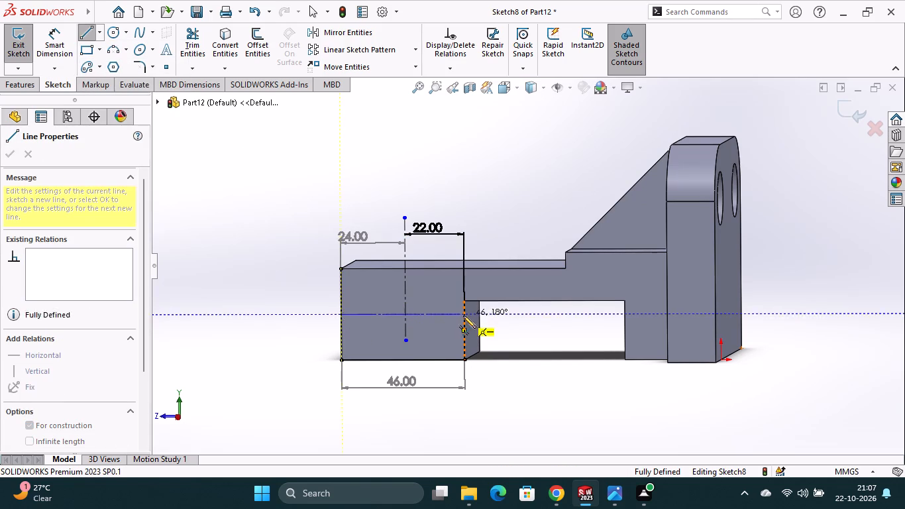
left_click(517, 91)
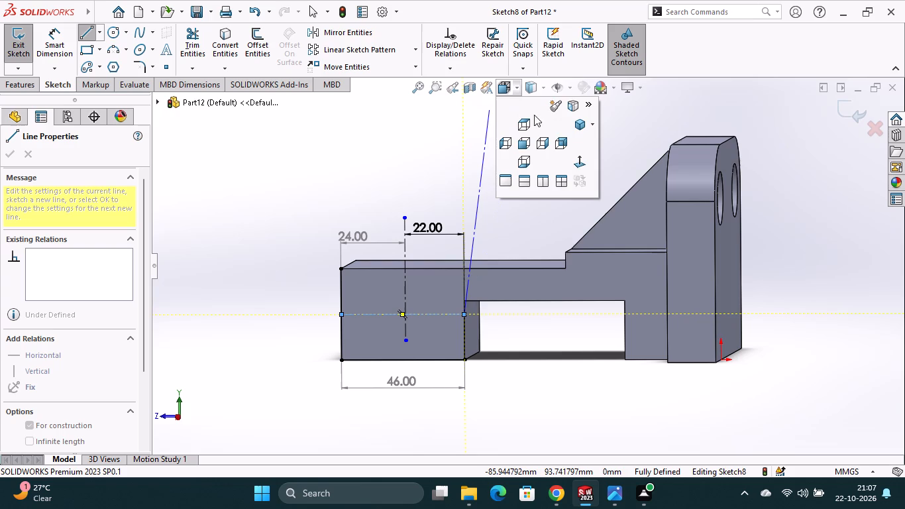
left_click(575, 162)
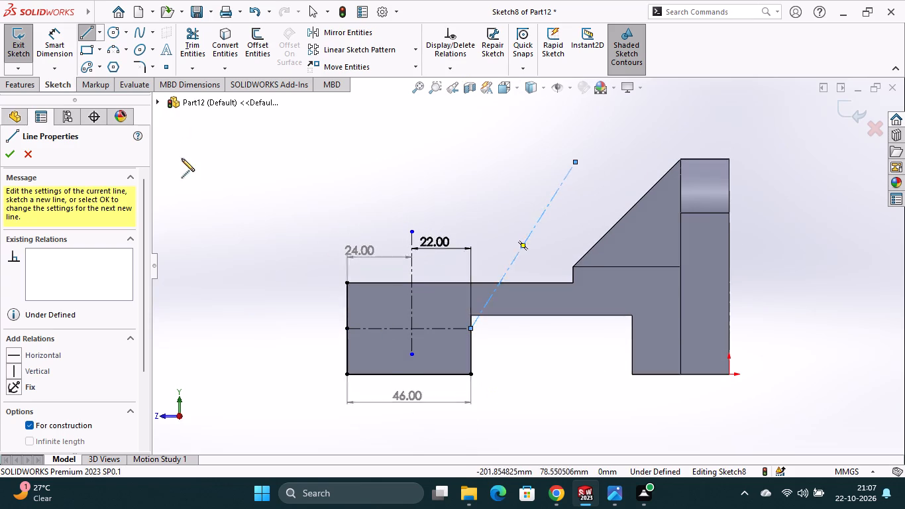
Sketch two concentric circles, about 57 mm and 42 mm in diameter, centred on the midpoint of the foot's outer edge.
left_click(113, 33)
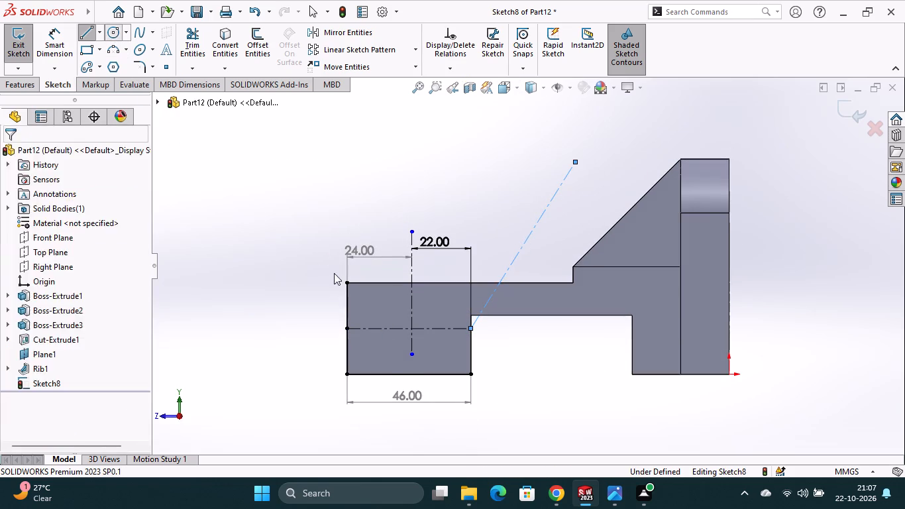
left_click(346, 330)
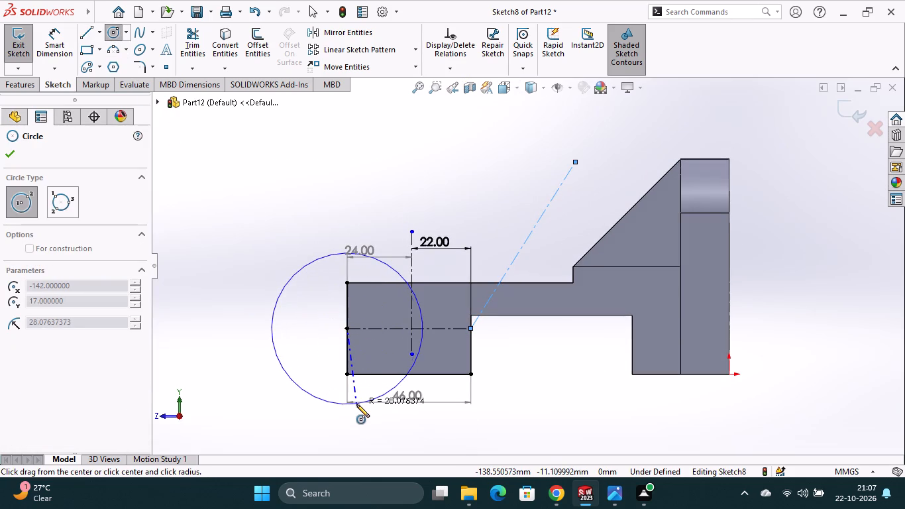
left_click(356, 404)
left_click(345, 329)
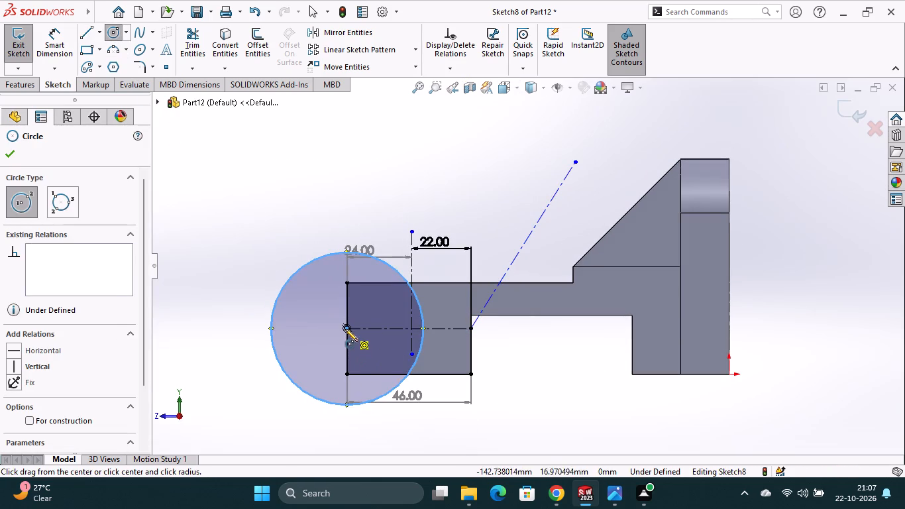
left_click(354, 385)
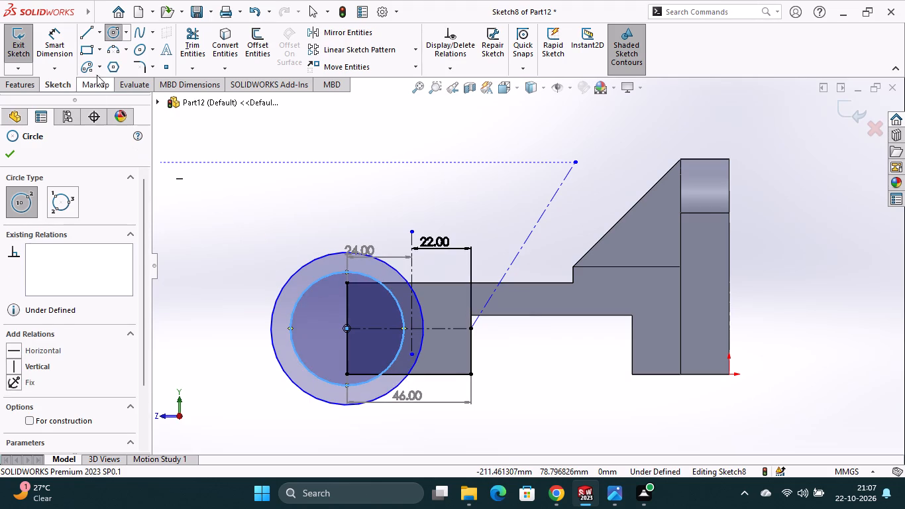
Dimension the outer circle's diameter as 60 mm and the inner circle's diameter as 30 mm.
left_click(54, 28)
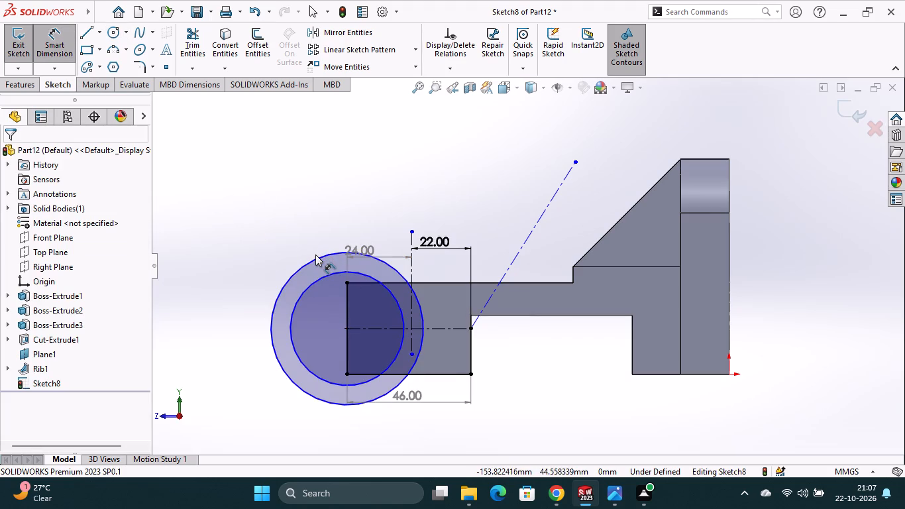
left_click(315, 254)
left_click(316, 258)
left_click(317, 227)
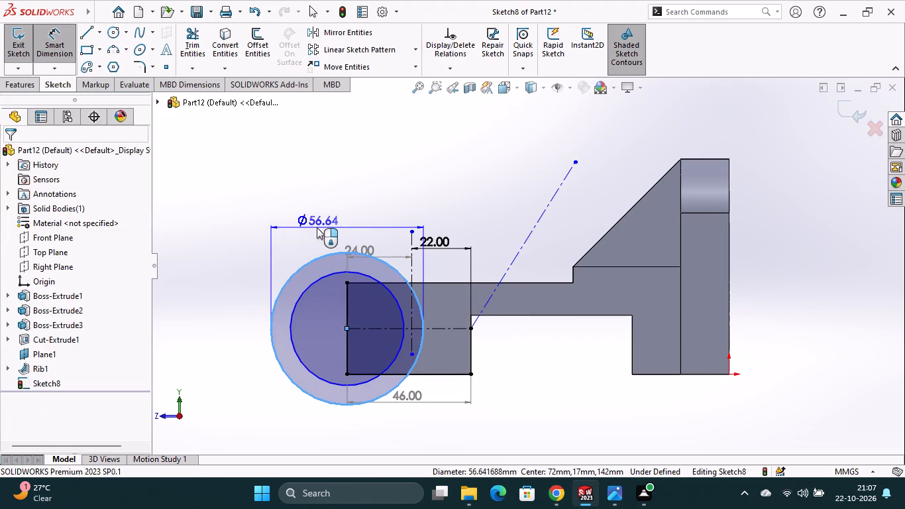
type("60")
key("Return")
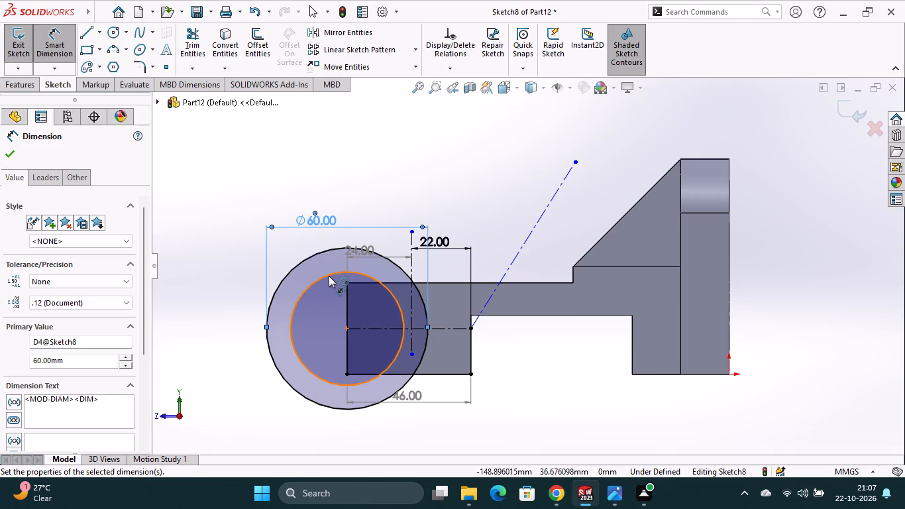
left_click(329, 276)
left_click(317, 239)
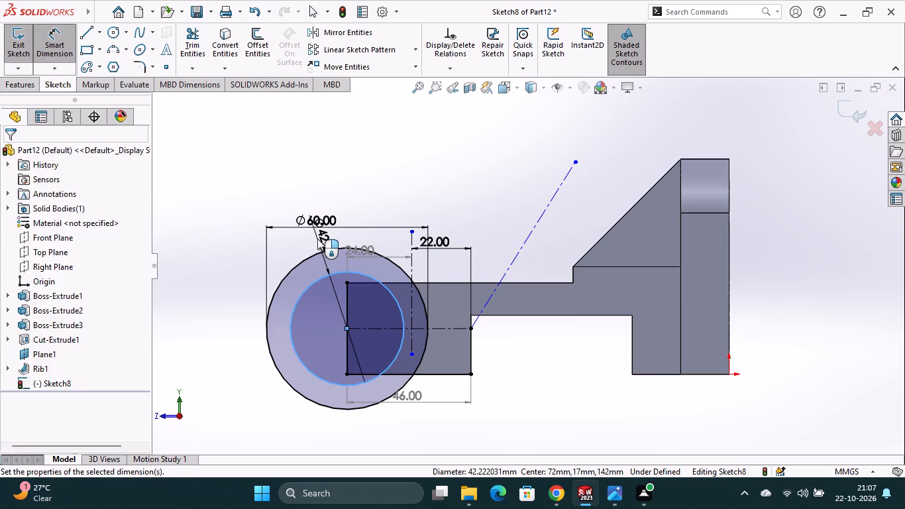
type("30")
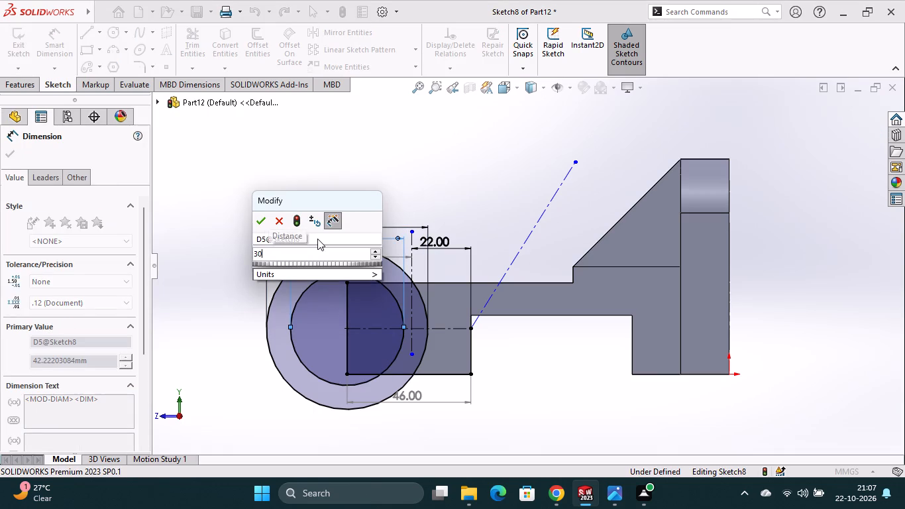
key("Return")
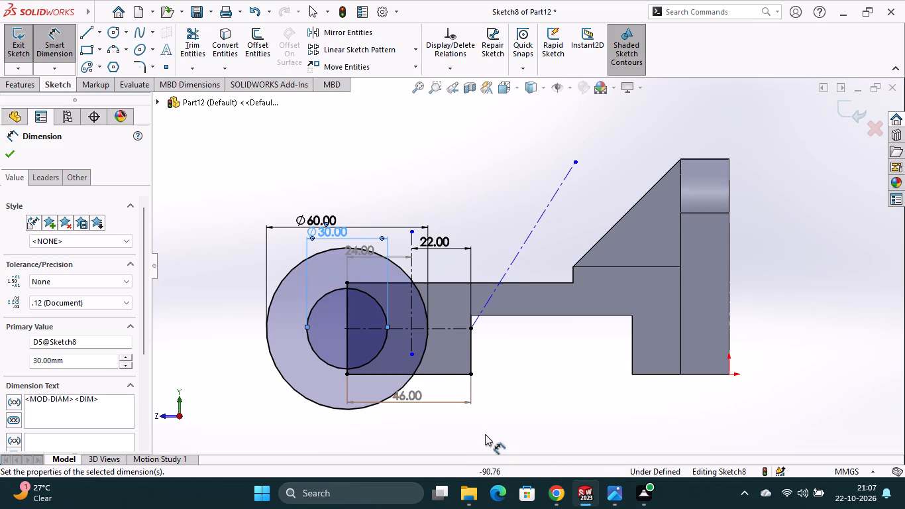
middle_click_drag(485, 434, 500, 434)
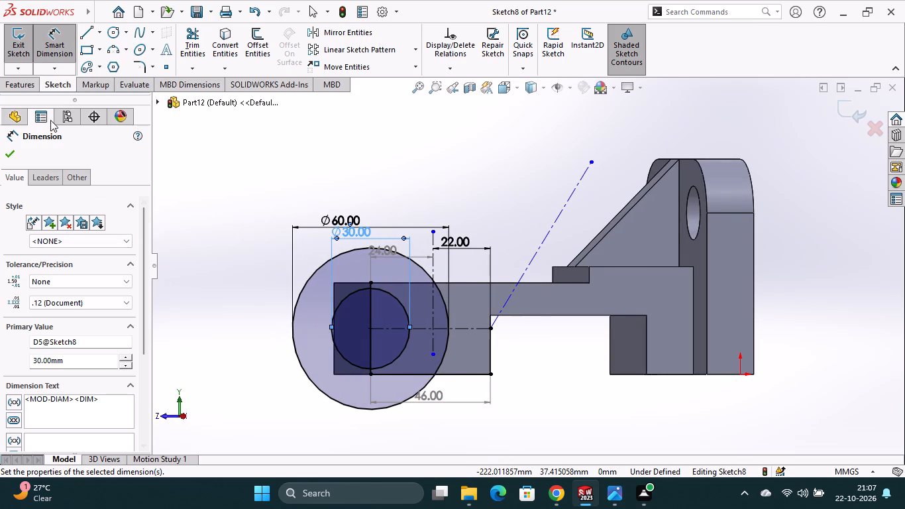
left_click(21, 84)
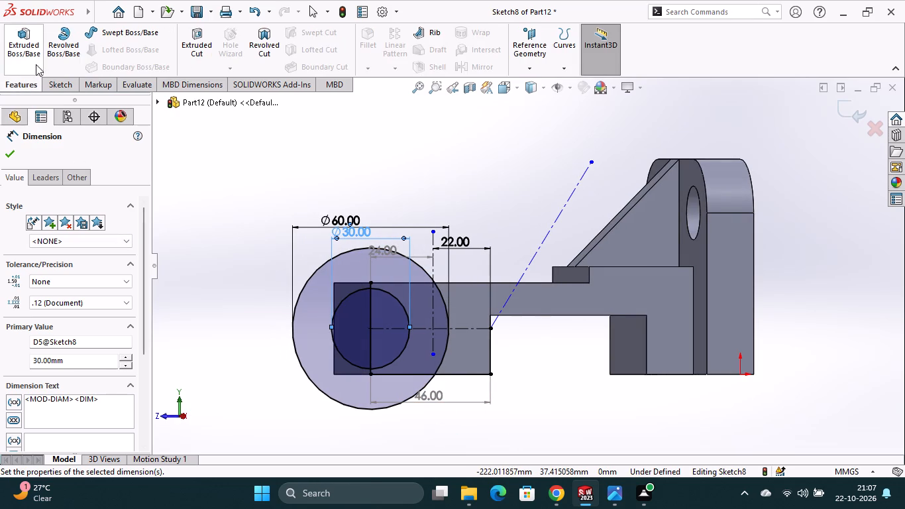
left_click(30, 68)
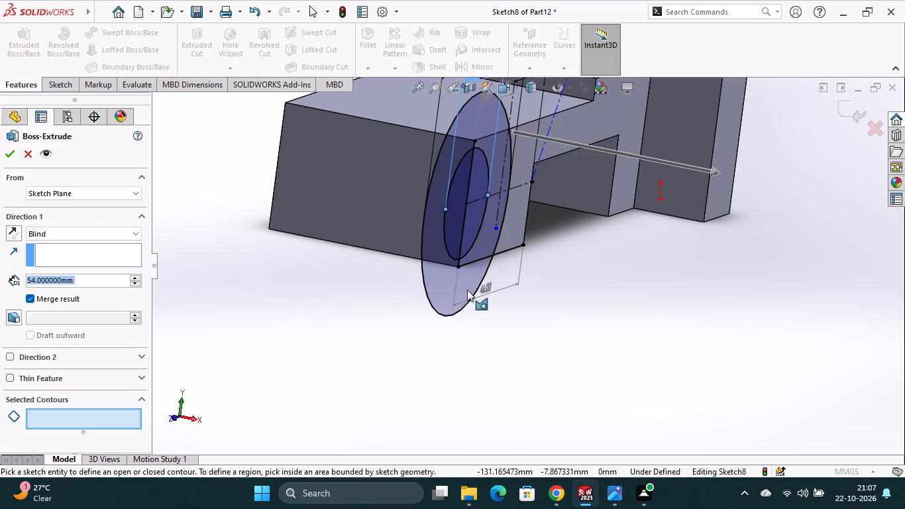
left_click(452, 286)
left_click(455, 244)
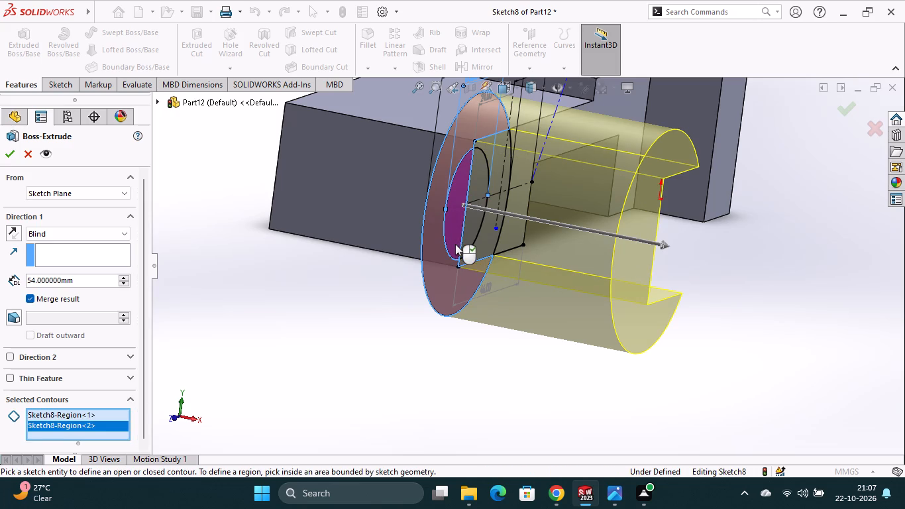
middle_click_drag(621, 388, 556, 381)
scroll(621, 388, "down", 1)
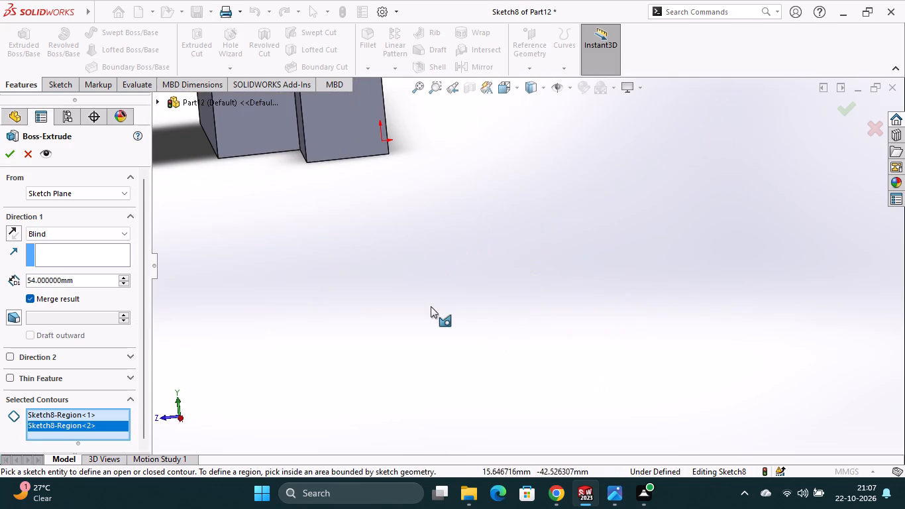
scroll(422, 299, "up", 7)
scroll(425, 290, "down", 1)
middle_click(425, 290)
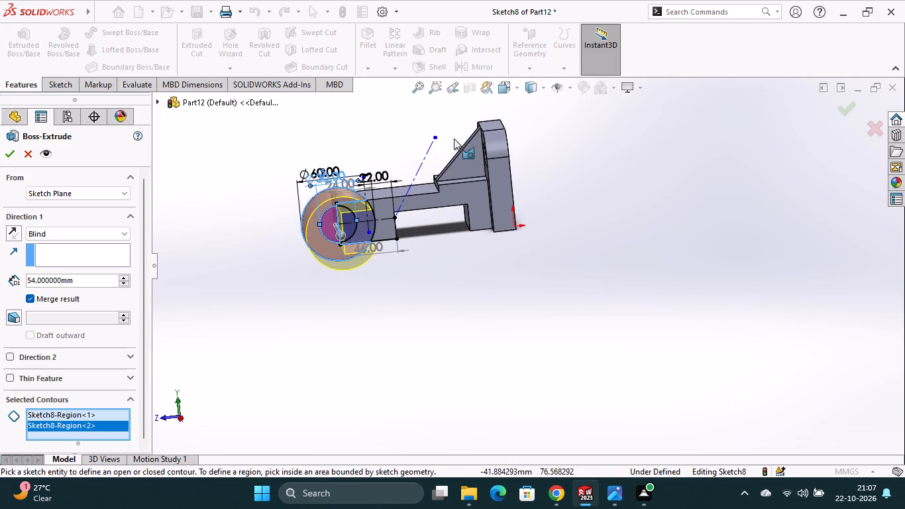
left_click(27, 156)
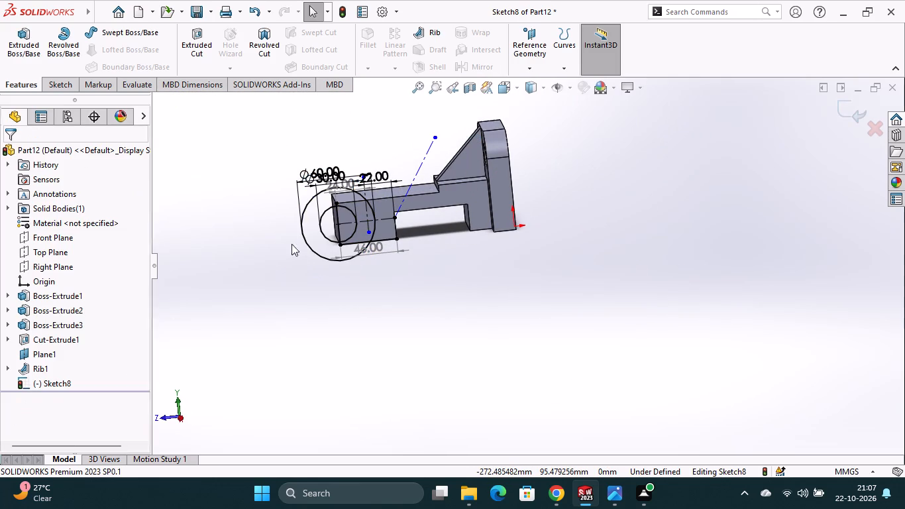
Trim away all segments of the sketch line along the foot's vertical outer edge, accepting the loss of its midpoint relation.
scroll(361, 233, "down", 4)
scroll(462, 236, "down", 1)
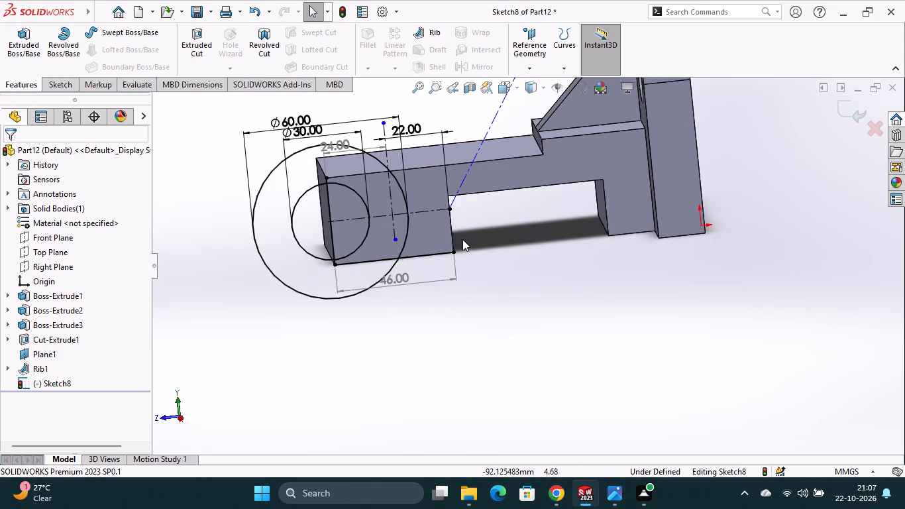
scroll(462, 239, "down", 1)
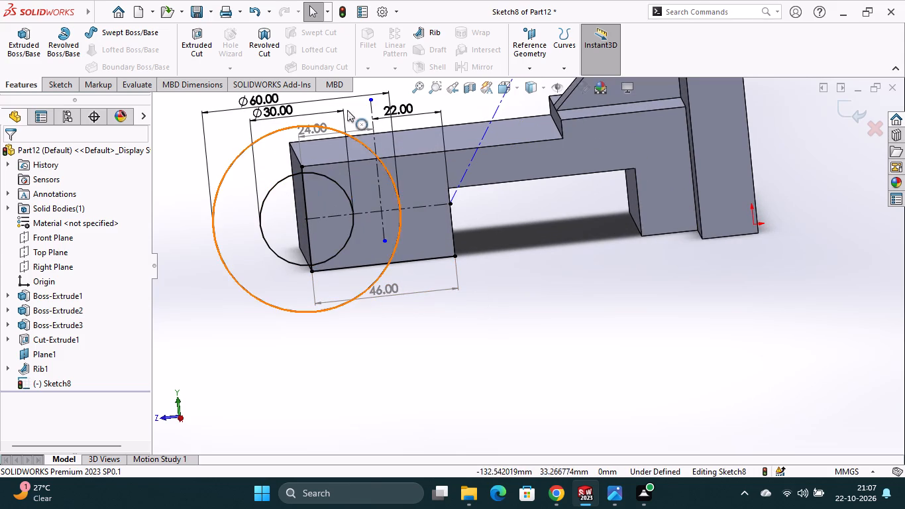
left_click(59, 88)
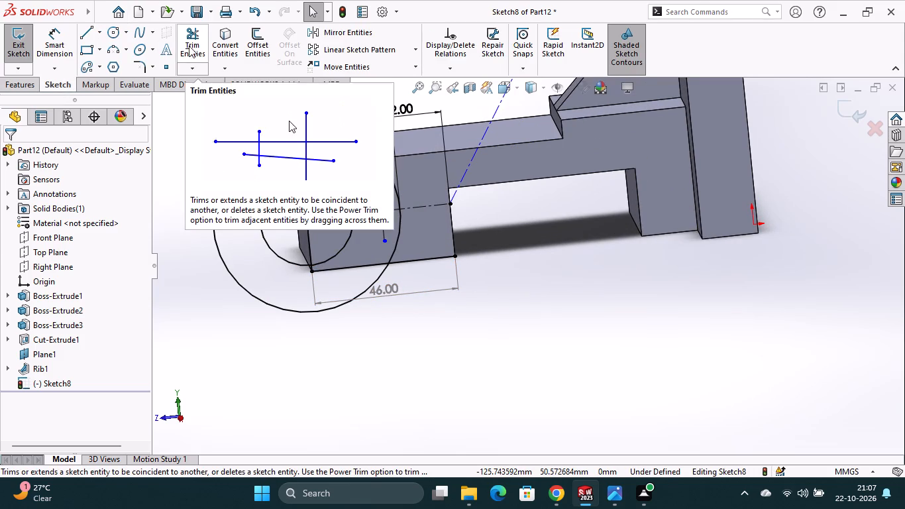
left_click(195, 42)
left_click(305, 209)
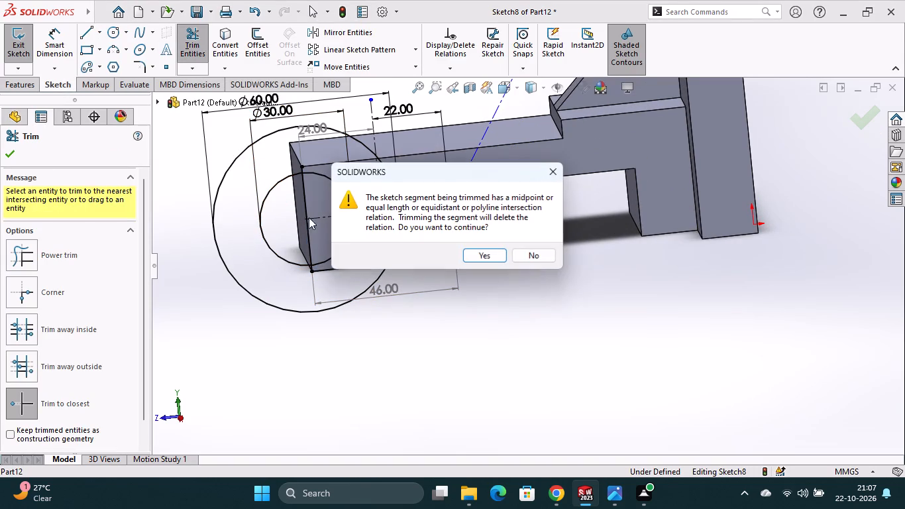
left_click(462, 255)
left_click(478, 258)
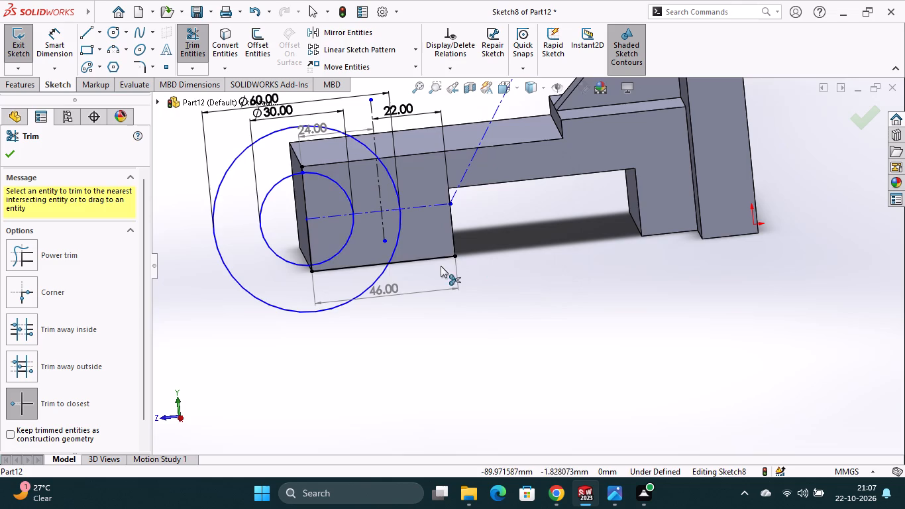
left_click(309, 245)
scroll(305, 169, "down", 4)
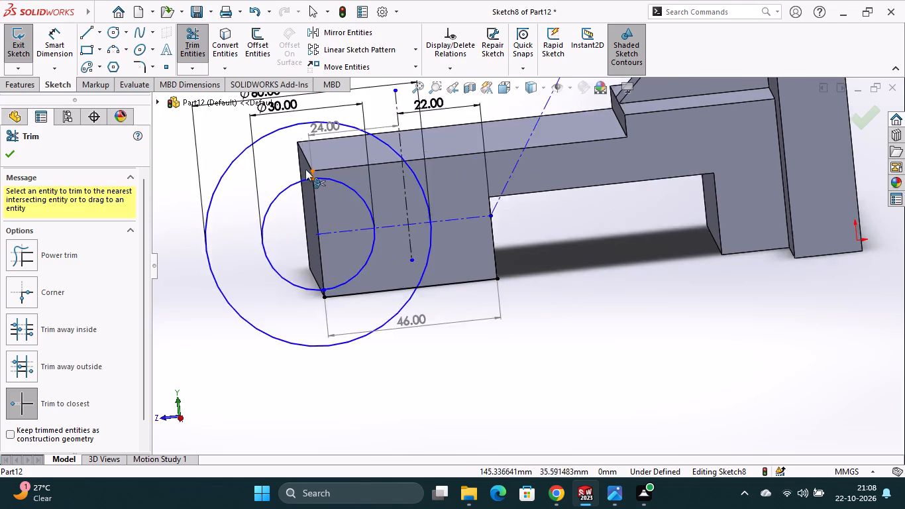
scroll(305, 169, "down", 3)
left_click(386, 210)
scroll(419, 243, "up", 3)
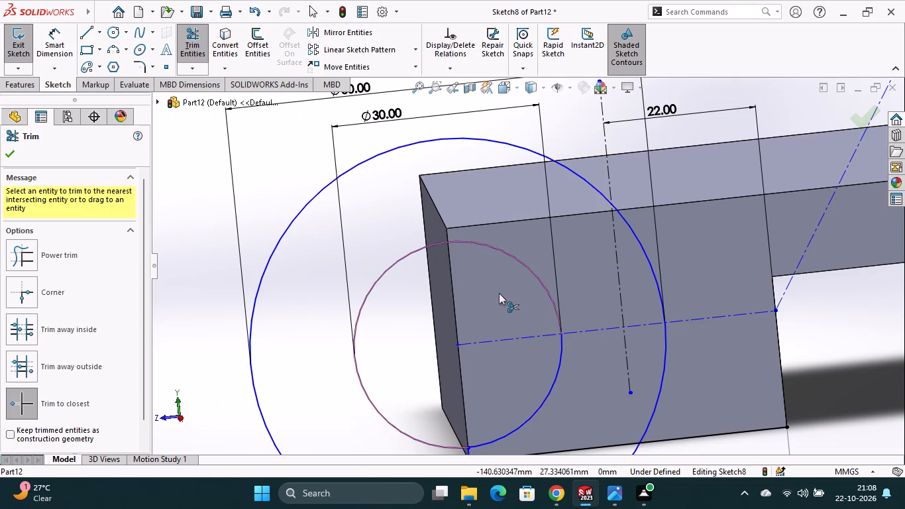
scroll(509, 407, "up", 2)
scroll(507, 394, "down", 5)
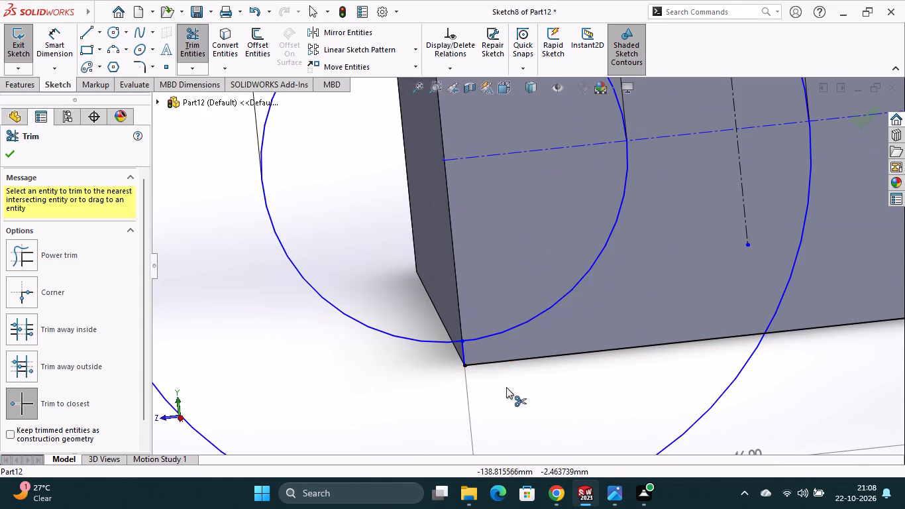
left_click(462, 357)
Trim away the sketch line along the foot's bottom edge together with its associated dimension, leaving the two circles.
scroll(485, 349, "up", 4)
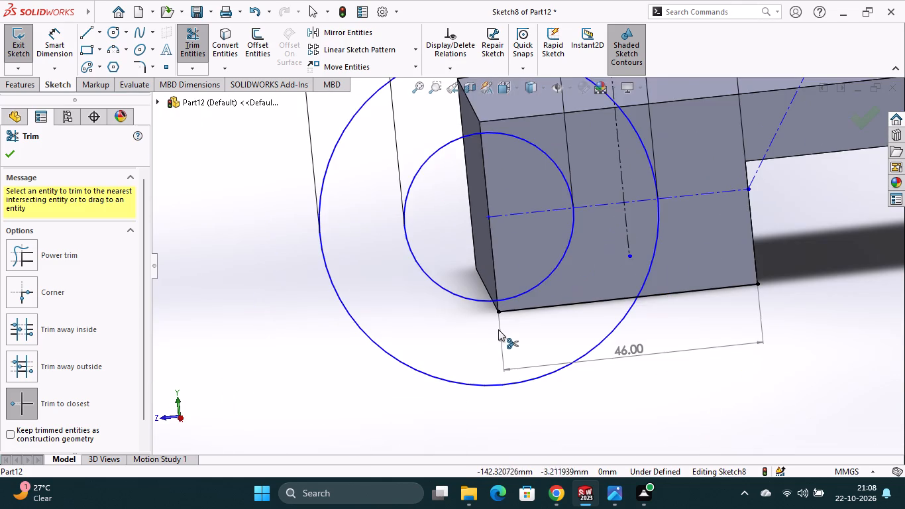
scroll(498, 329, "up", 1)
left_click(561, 298)
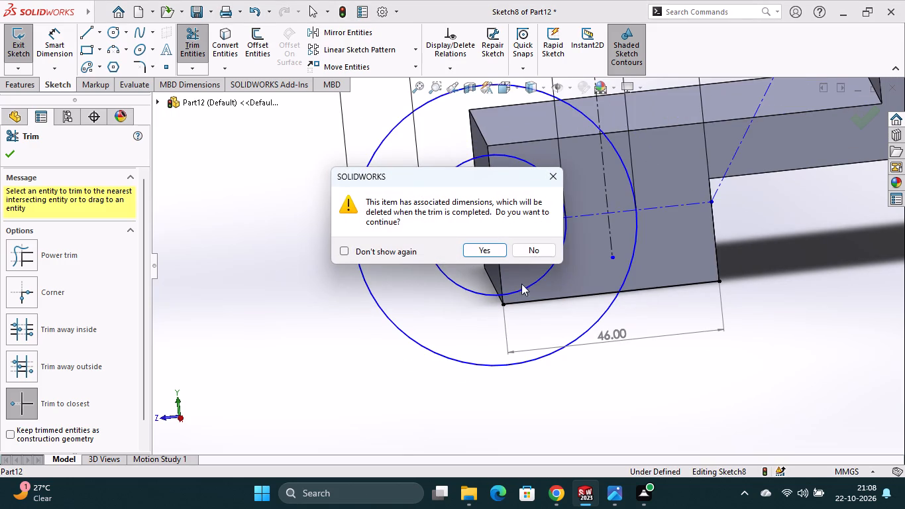
left_click(484, 253)
left_click(639, 288)
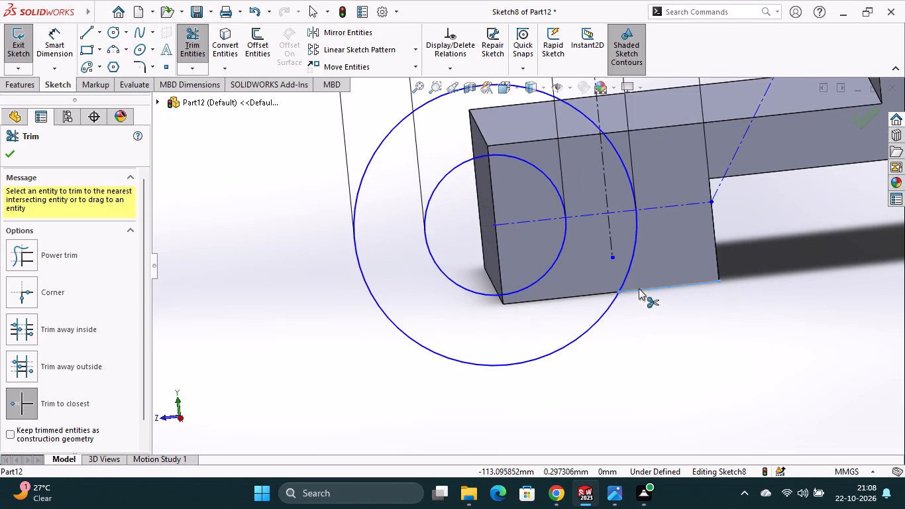
Set up a Boss-Extrude of the ring between the circles, reversed across the foot's width, with a 60 mm blind depth.
scroll(577, 233, "up", 2)
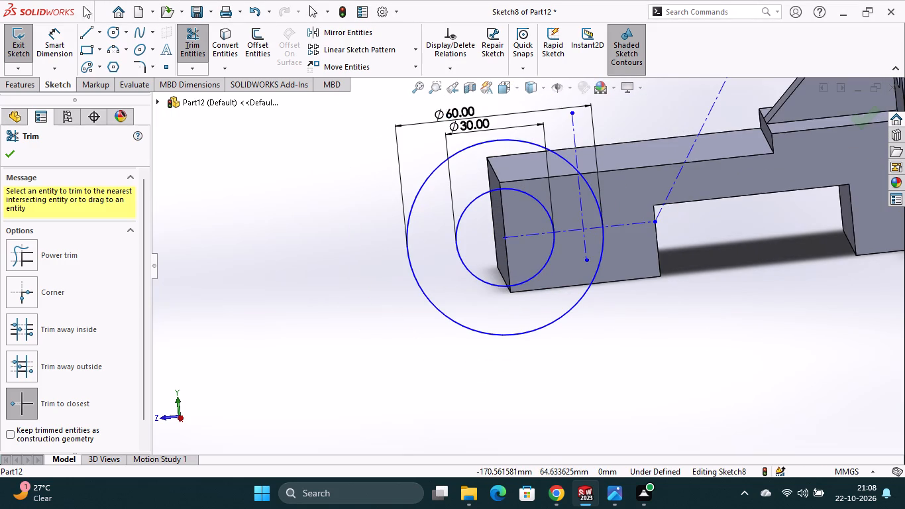
left_click(27, 86)
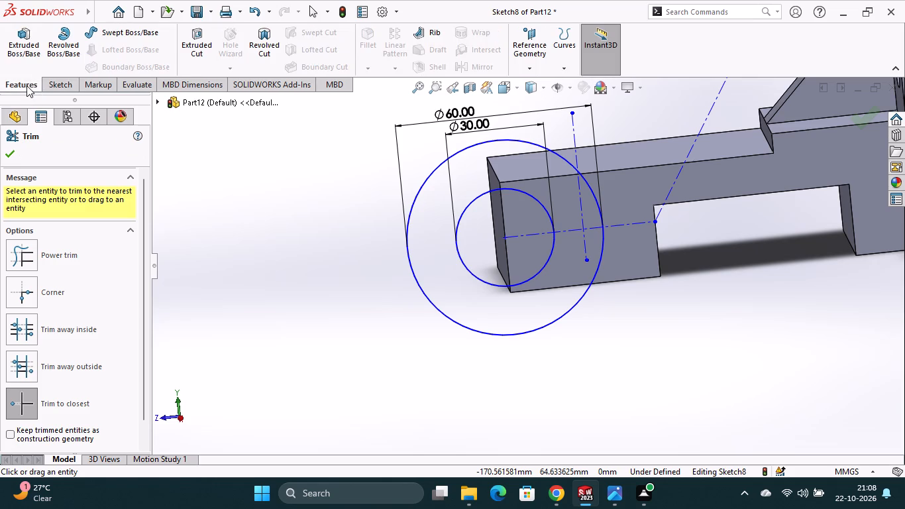
left_click(19, 53)
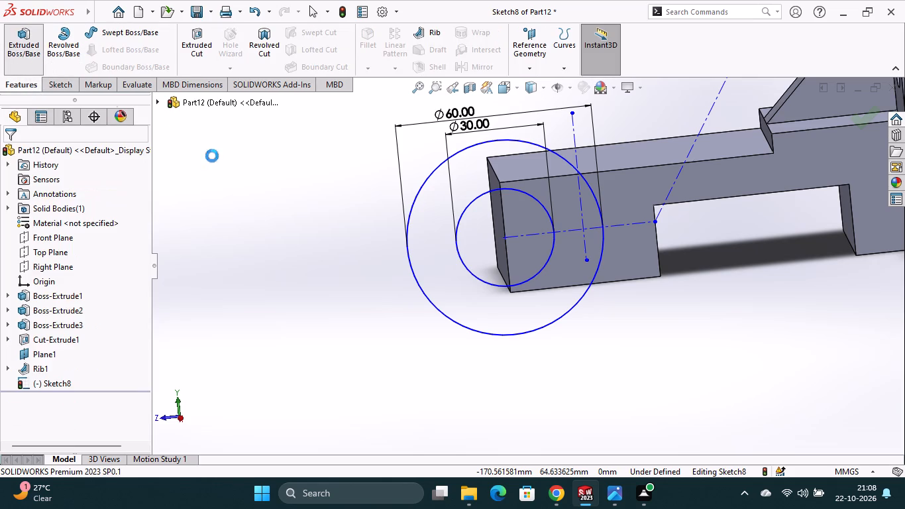
middle_click_drag(541, 374, 542, 378)
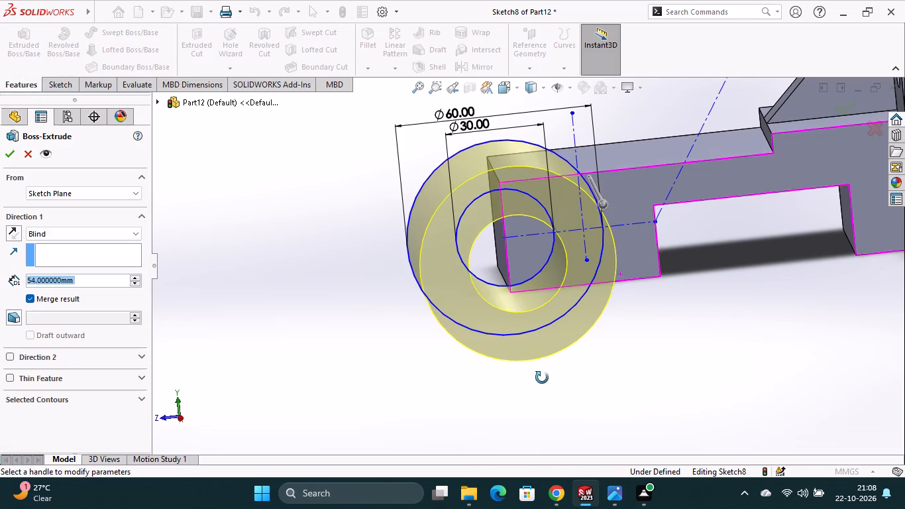
middle_click_drag(542, 378, 573, 399)
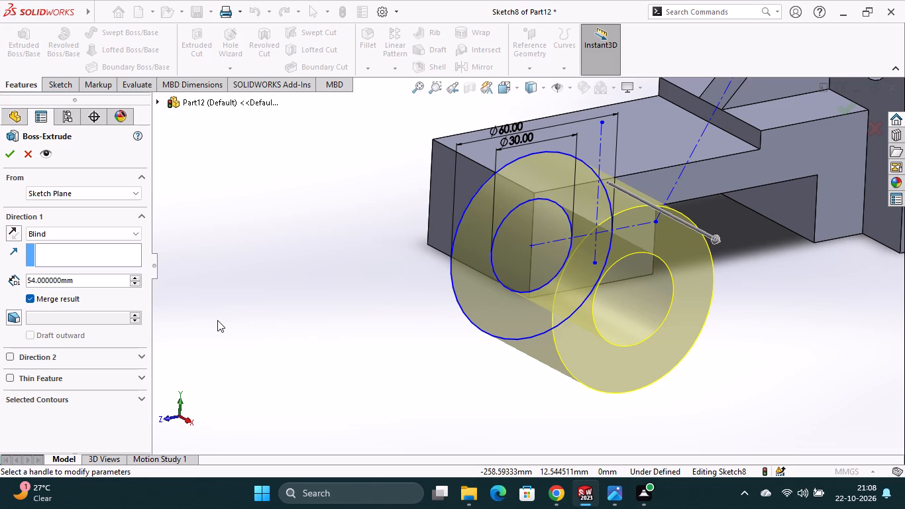
left_click(104, 194)
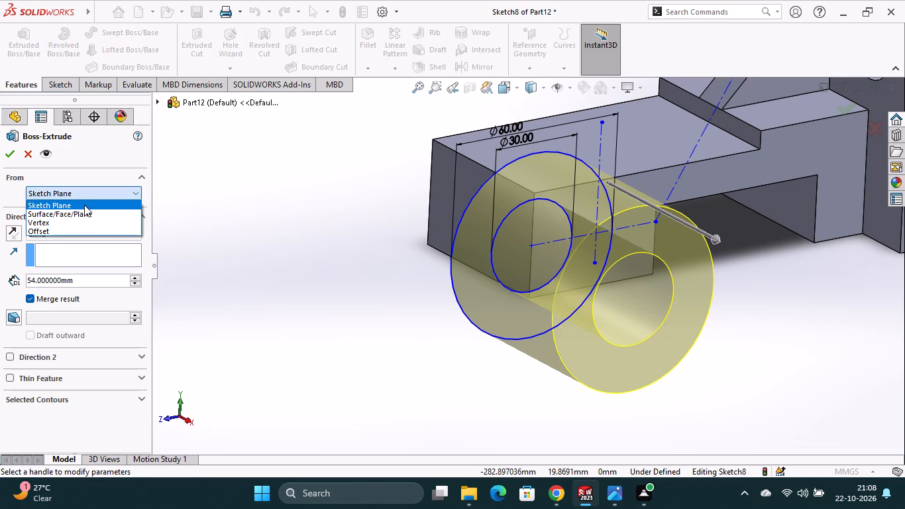
left_click(88, 196)
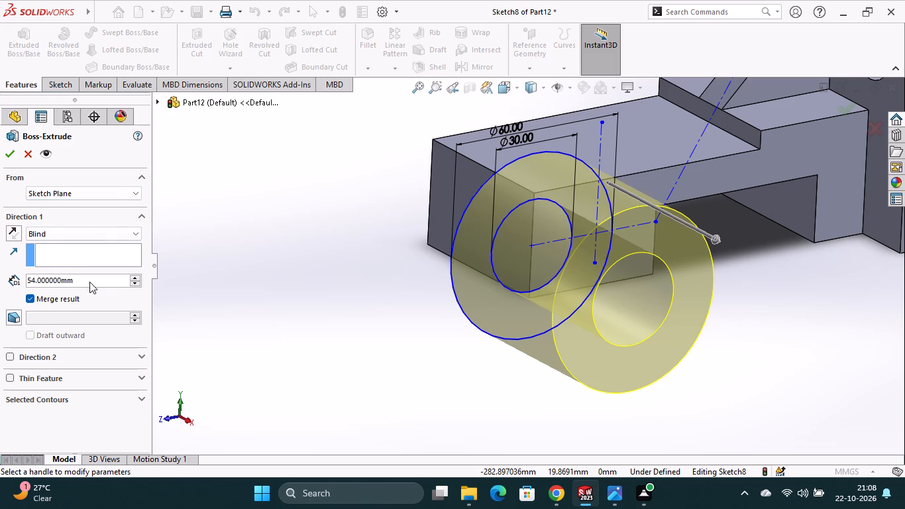
left_click(84, 278)
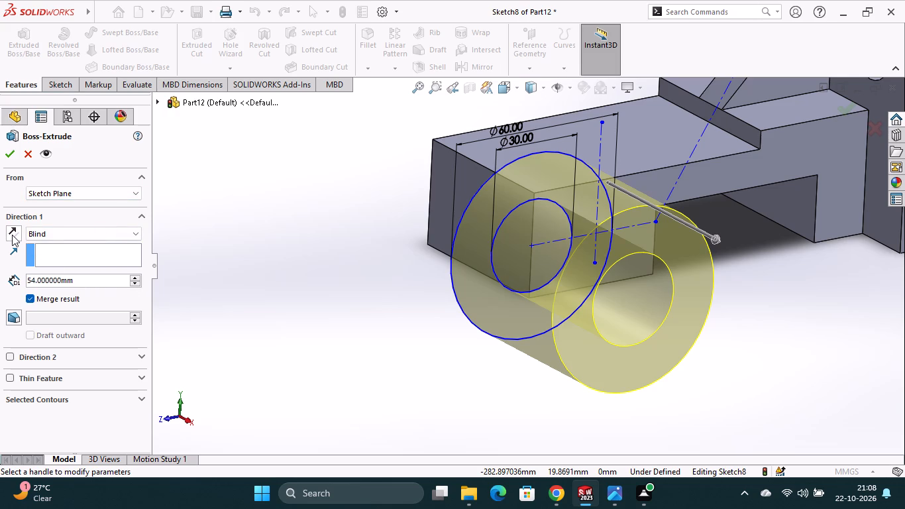
left_click(11, 235)
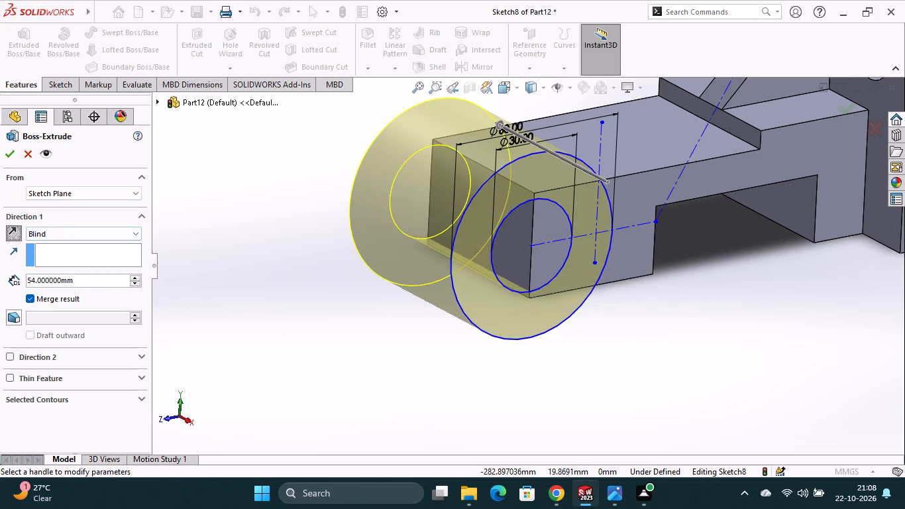
left_click_drag(76, 283, 28, 280)
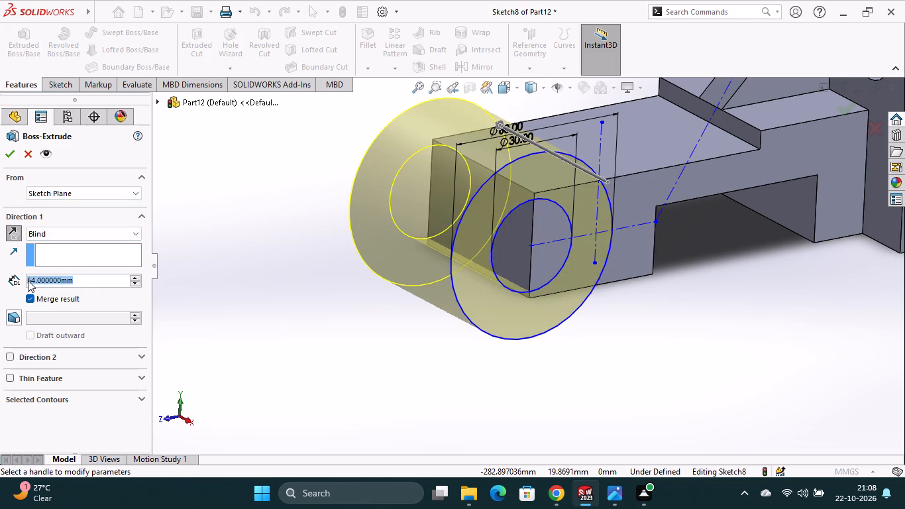
type("60")
key("Return")
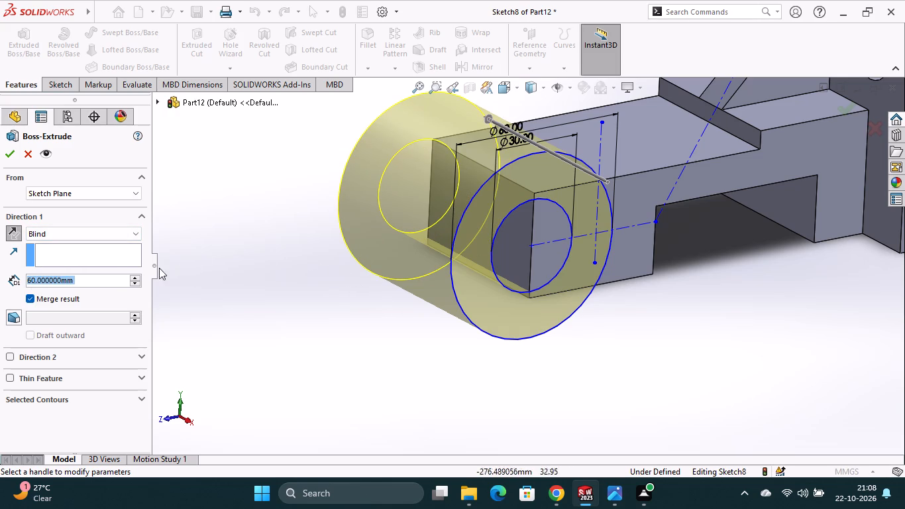
Add a 6 mm blind second direction to the ring's extrusion and complete the hollow foot cylinder.
left_click(7, 360)
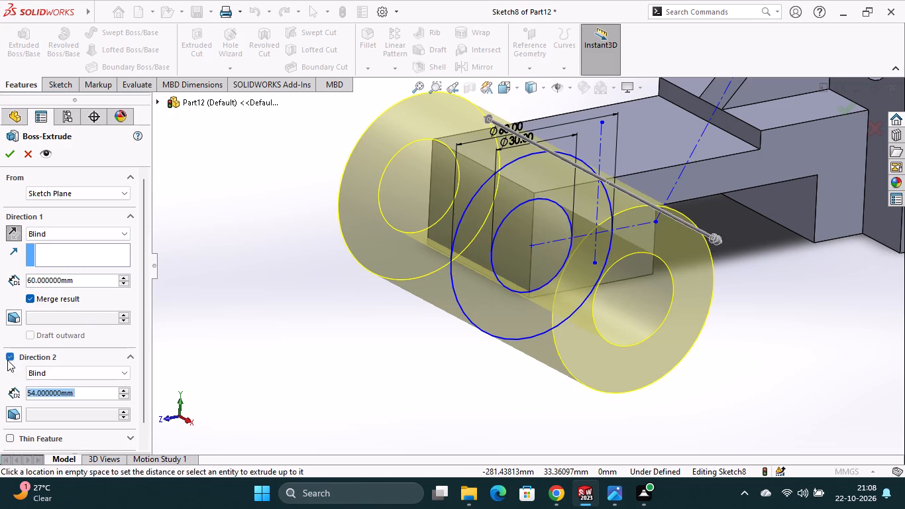
key("6")
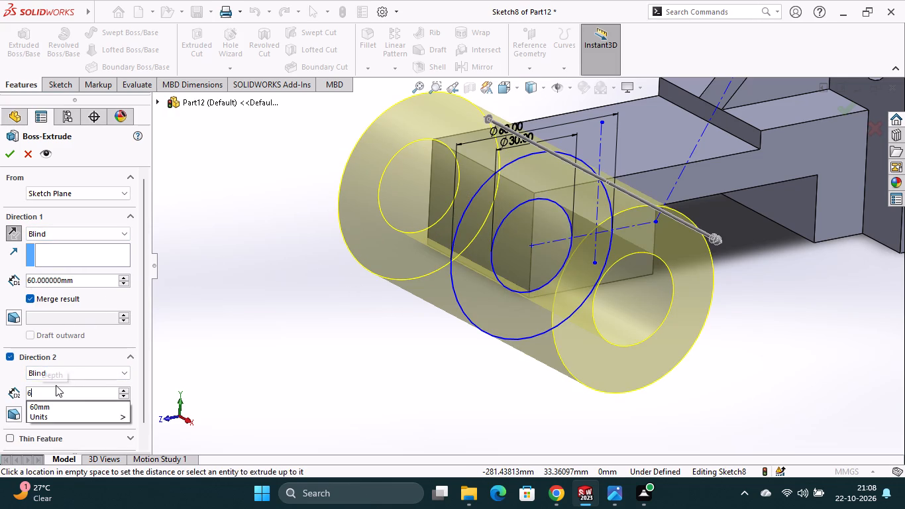
key("Return")
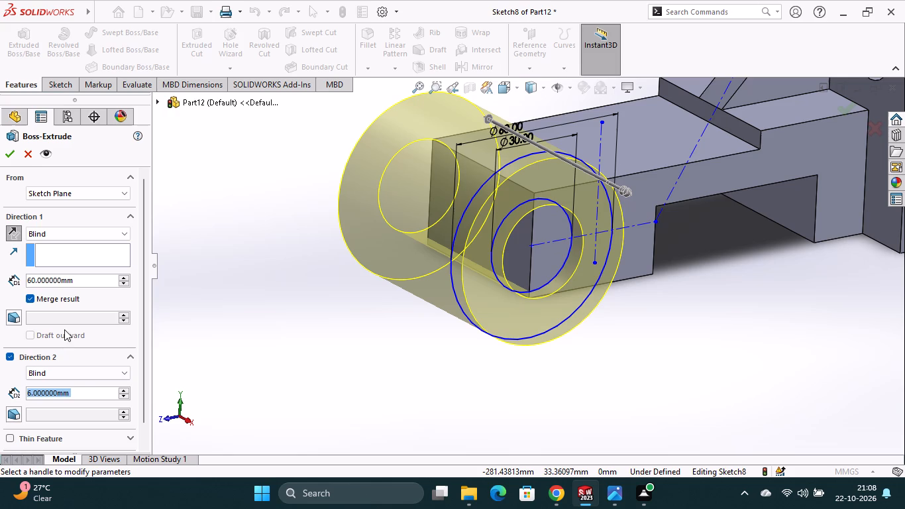
left_click(13, 156)
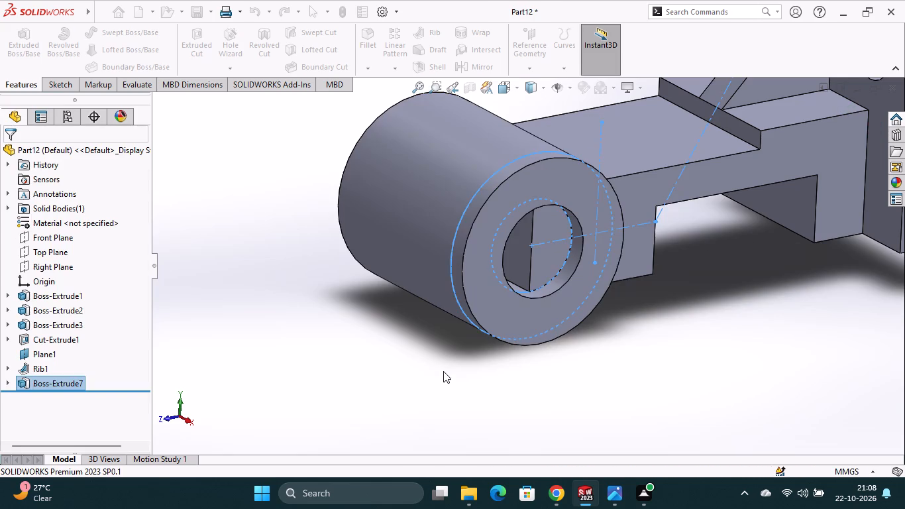
left_click(443, 371)
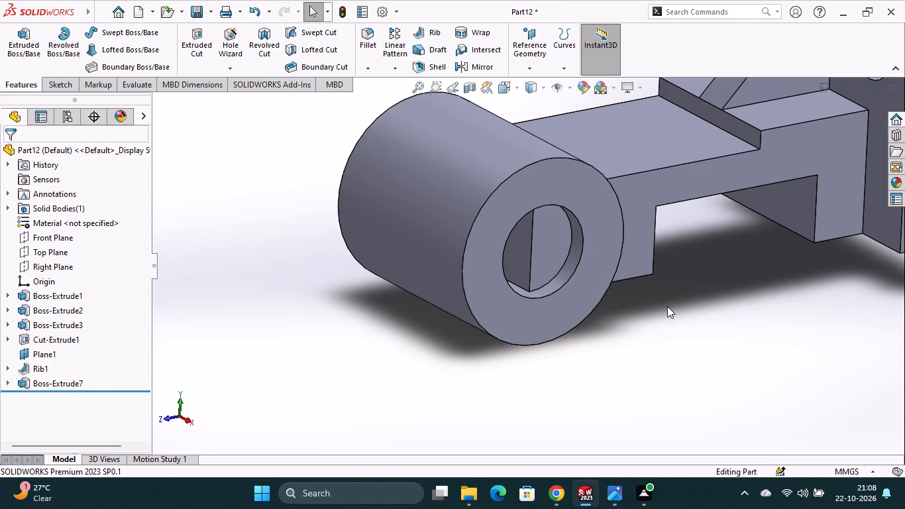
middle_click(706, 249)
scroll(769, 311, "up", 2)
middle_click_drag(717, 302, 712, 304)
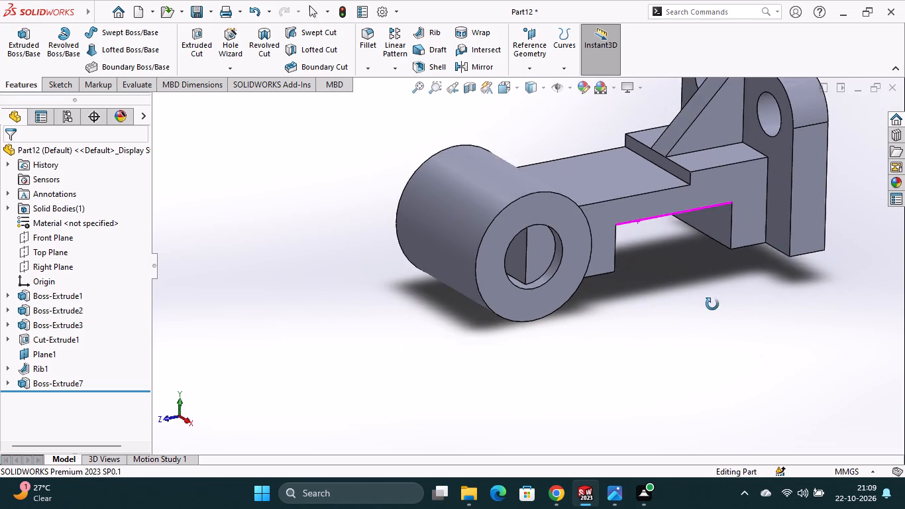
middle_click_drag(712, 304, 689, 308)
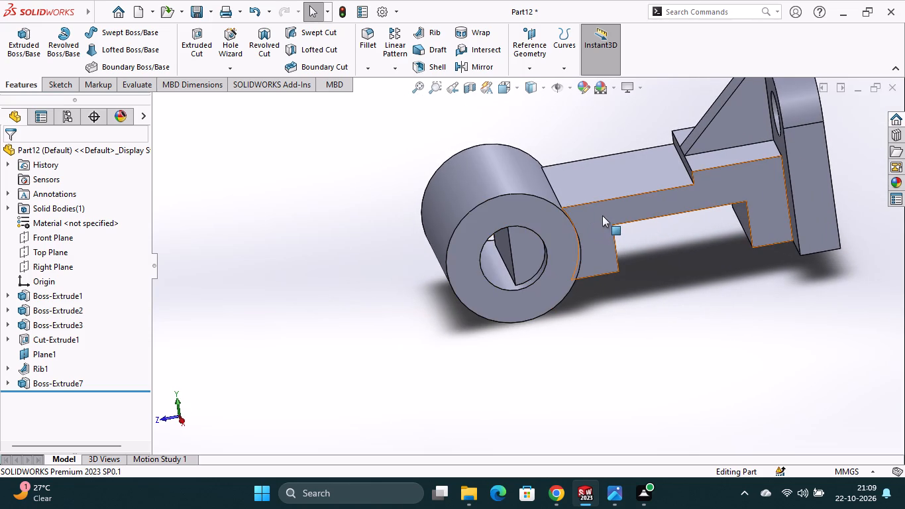
Examine the dimensions in the sketch of the block extrusion adjoining the plate, closing the sketch each time.
left_click(602, 215)
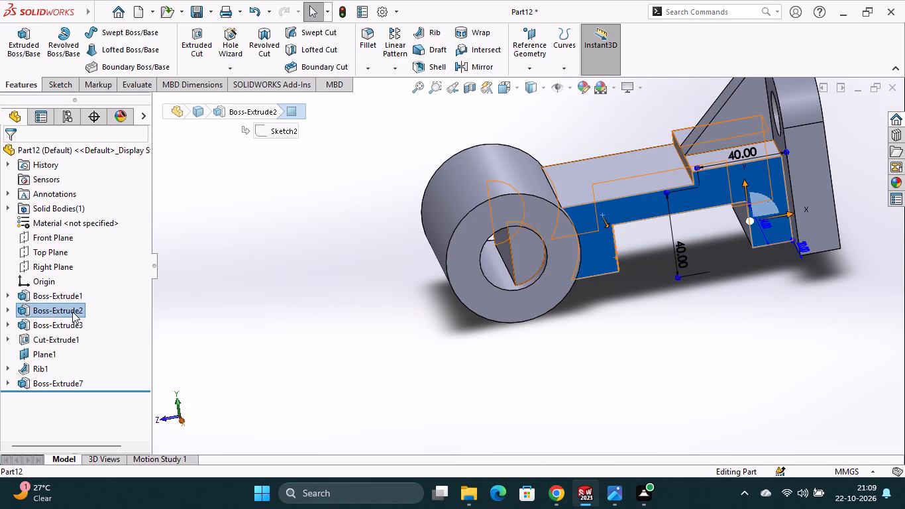
left_click(72, 311)
left_click(102, 275)
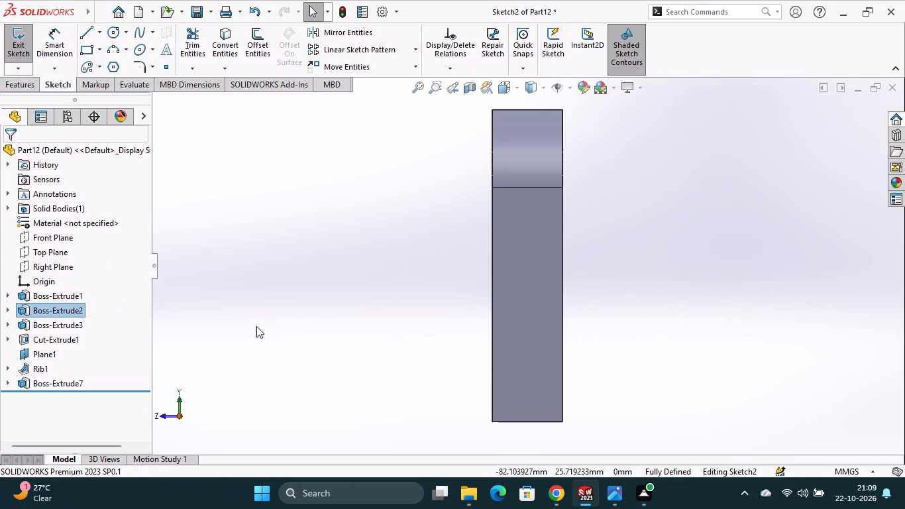
scroll(381, 353, "up", 2)
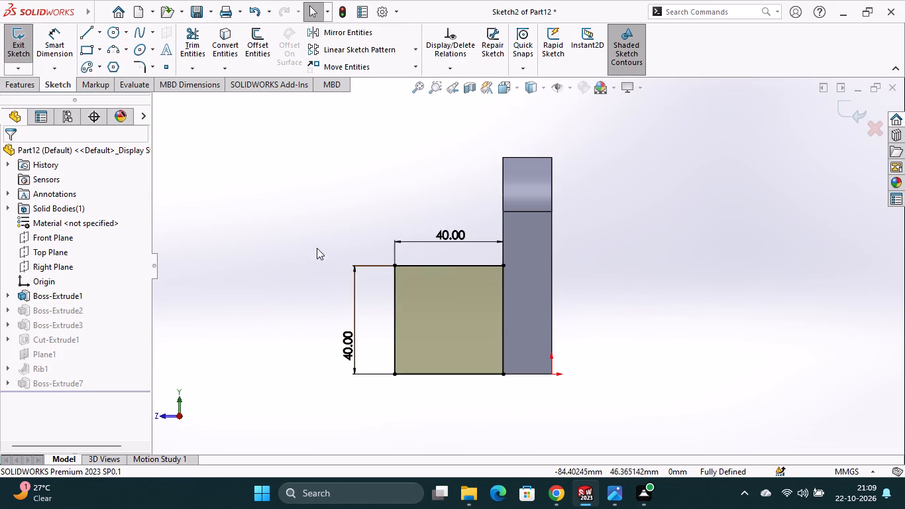
left_click(843, 116)
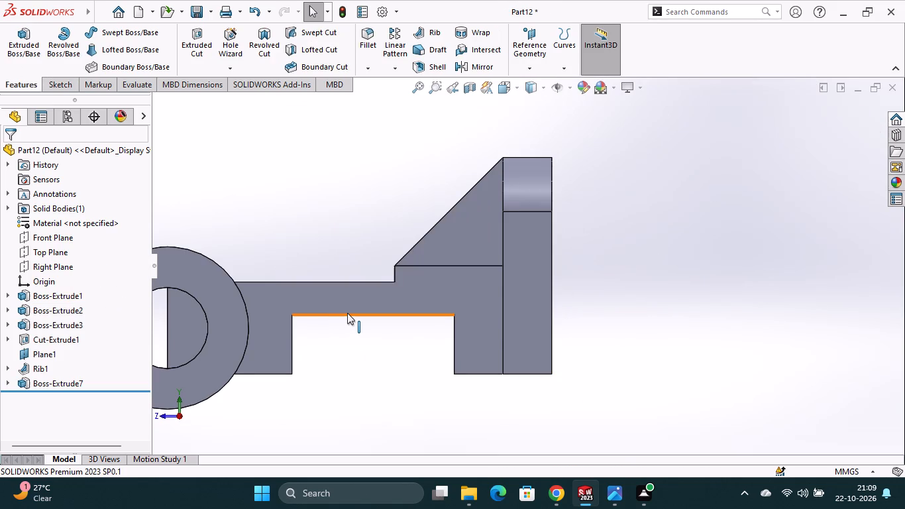
left_click(347, 313)
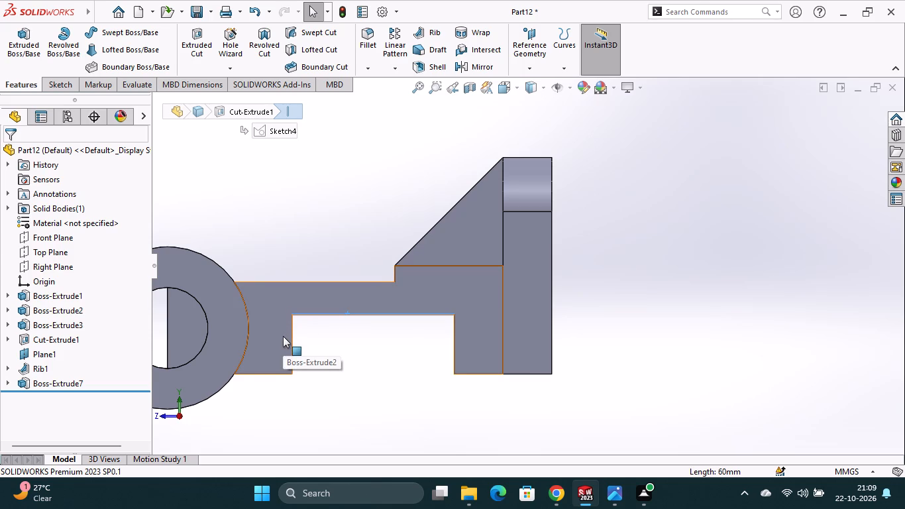
left_click(283, 336)
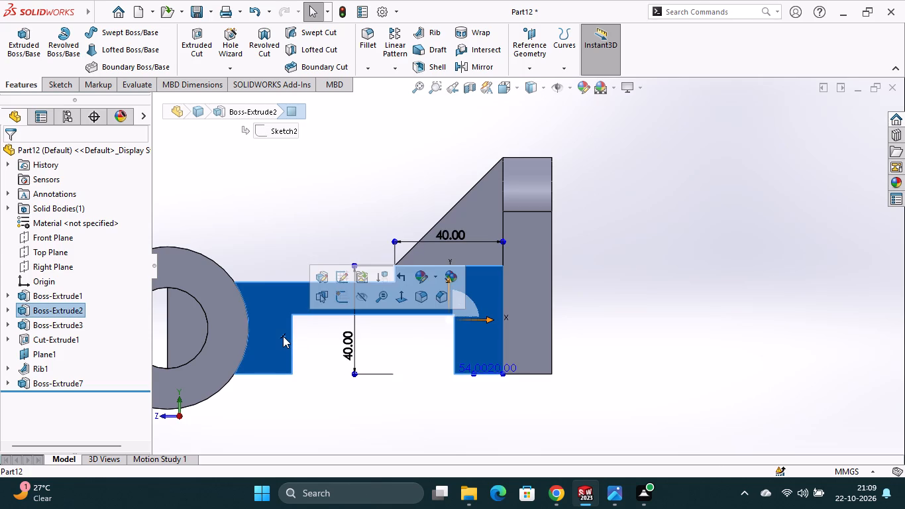
left_click(267, 415)
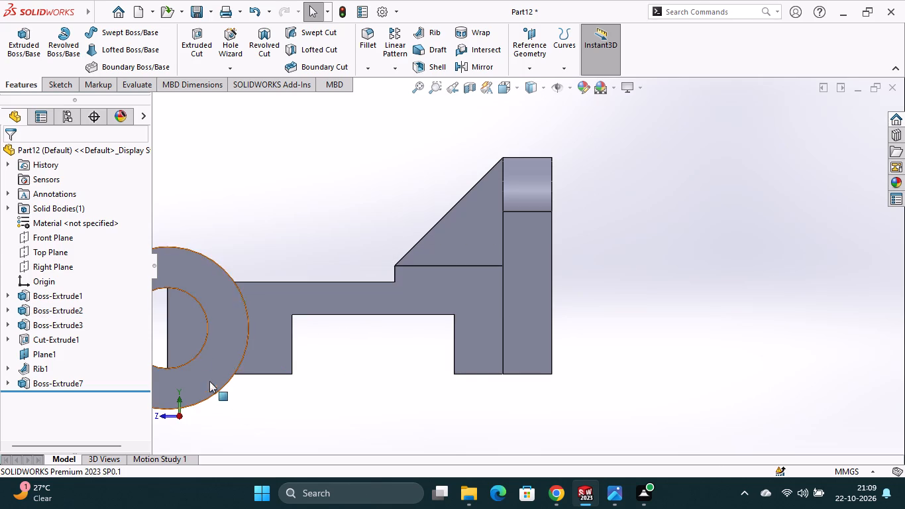
left_click(183, 345)
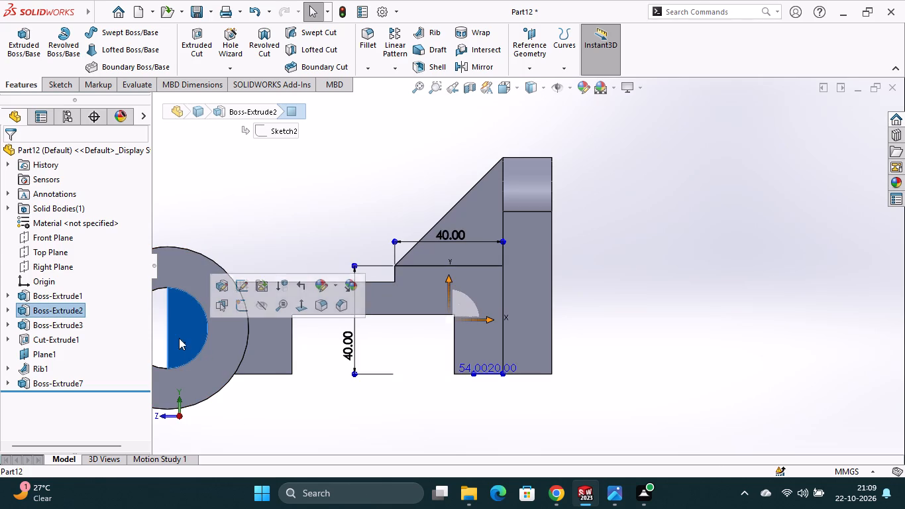
left_click(74, 310)
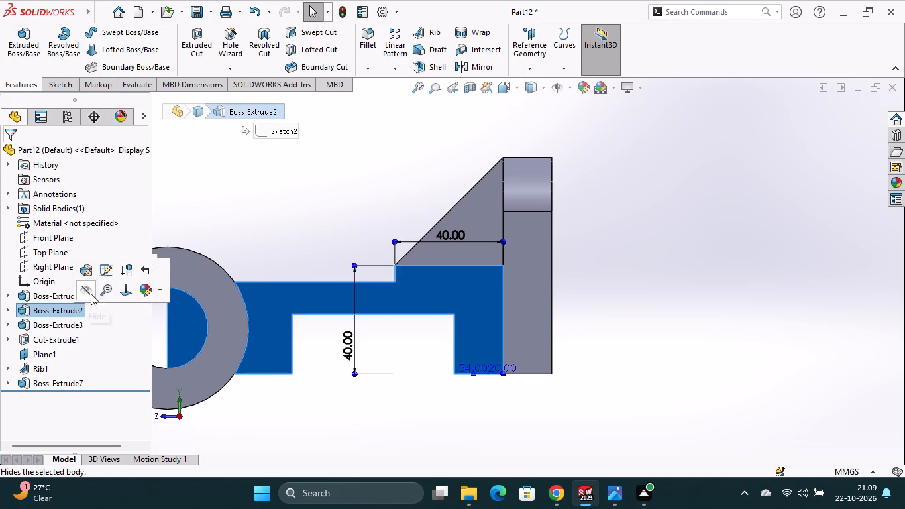
left_click(107, 273)
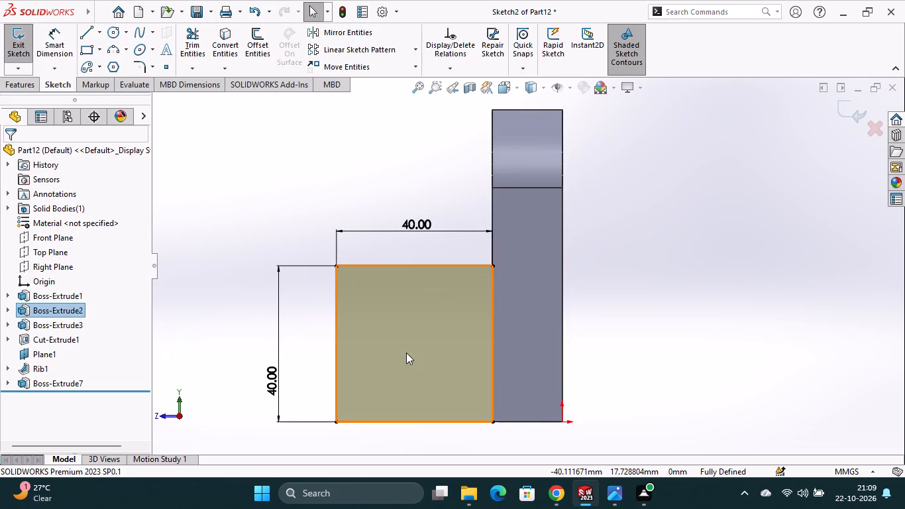
left_click(850, 115)
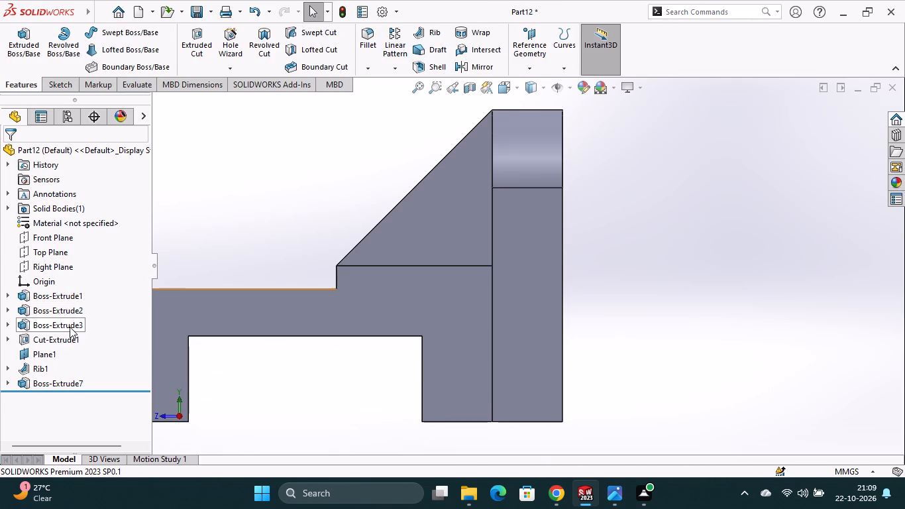
Edit the sketch of the stepped-down arm extrusion, set its horizontal length to 74 mm, and rebuild the part.
scroll(351, 341, "up", 3)
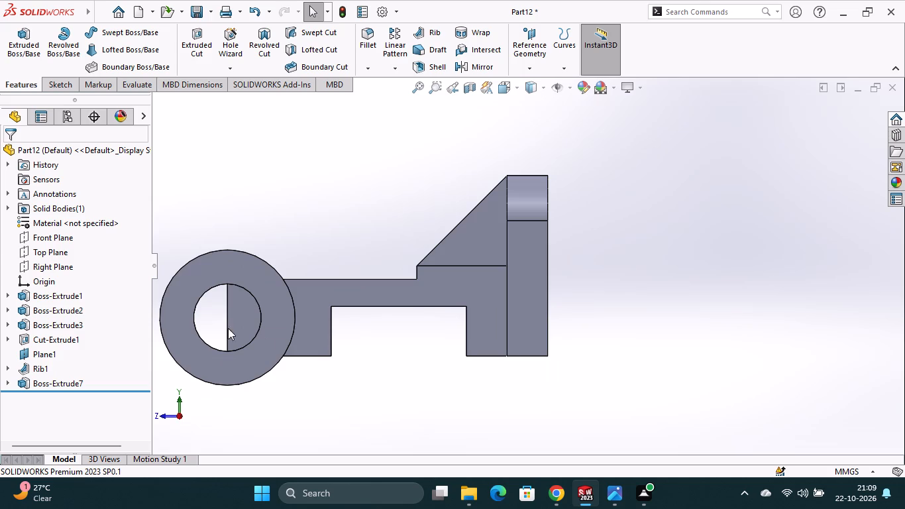
left_click(76, 324)
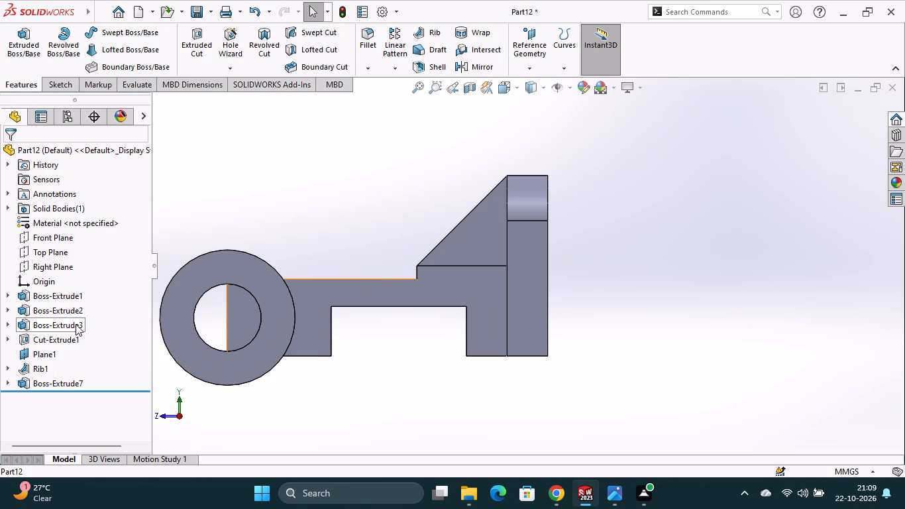
left_click(102, 290)
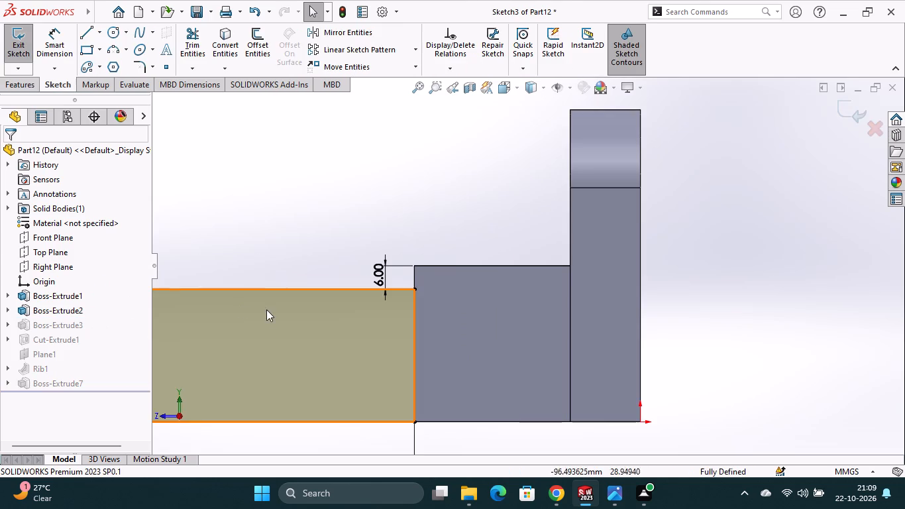
scroll(290, 319, "up", 2)
double_click(317, 402)
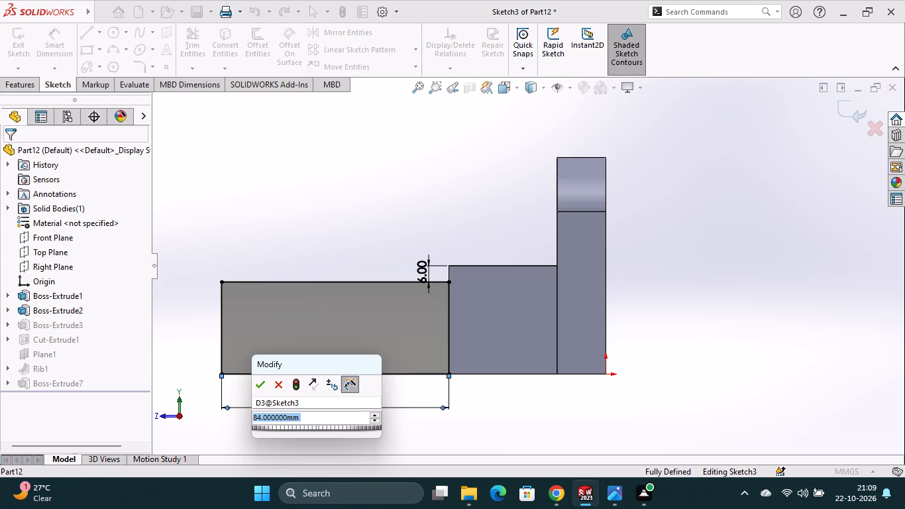
type("74")
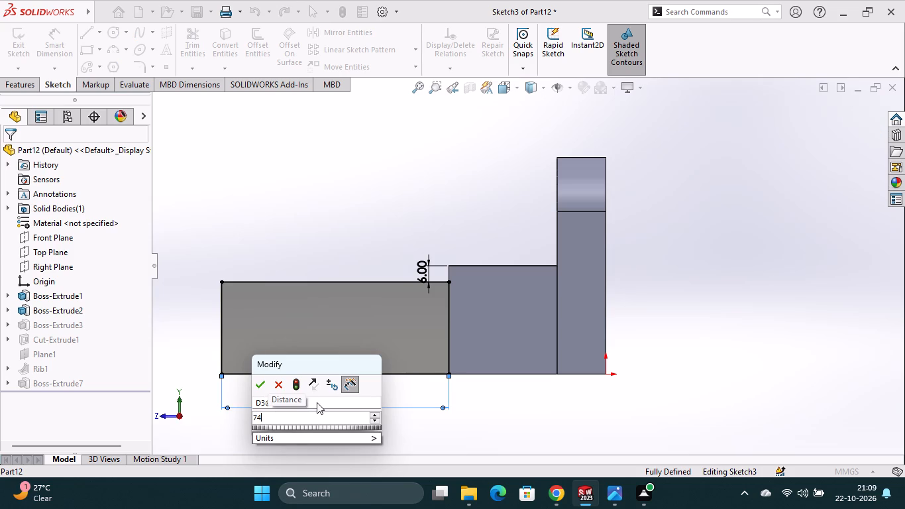
key("Return")
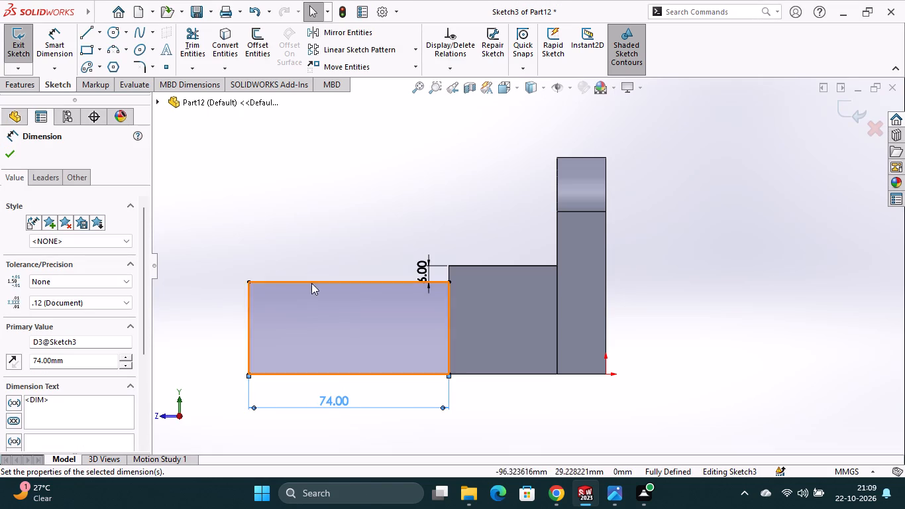
left_click(12, 154)
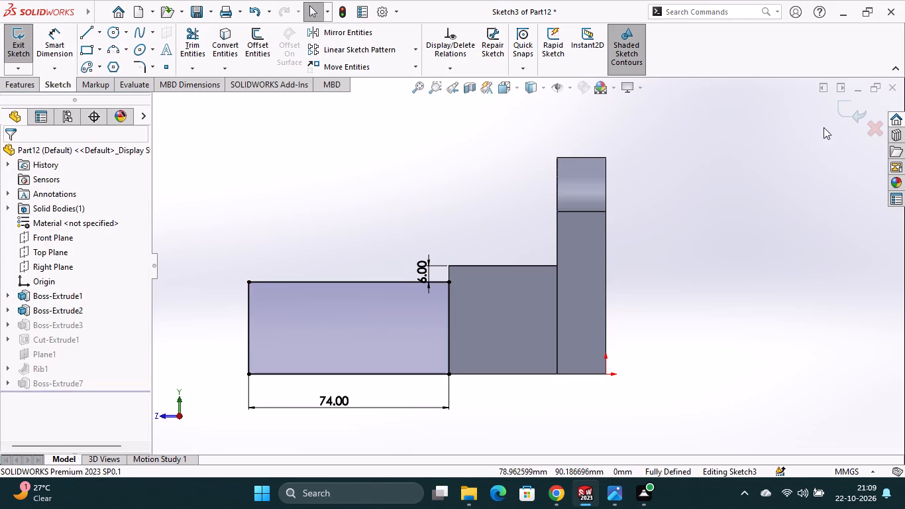
left_click(840, 116)
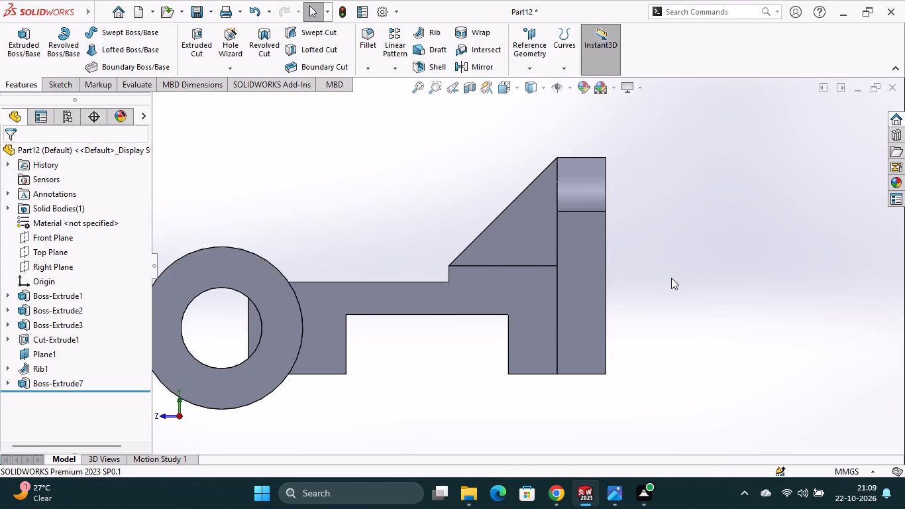
Check from several angles how the arm's end meets the cylinder's bore, and undo the exit from the arm's sketch.
middle_click_drag(676, 281, 683, 287)
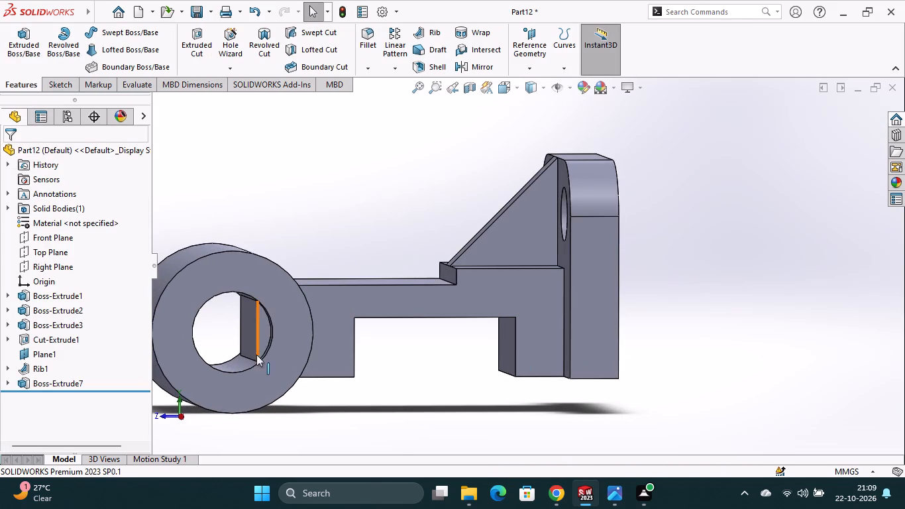
middle_click_drag(386, 380, 372, 363)
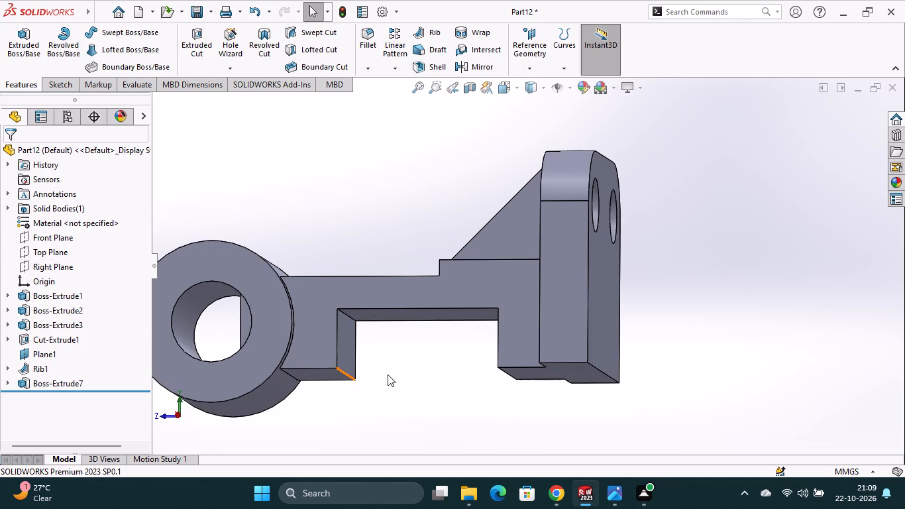
middle_click_drag(388, 374, 409, 390)
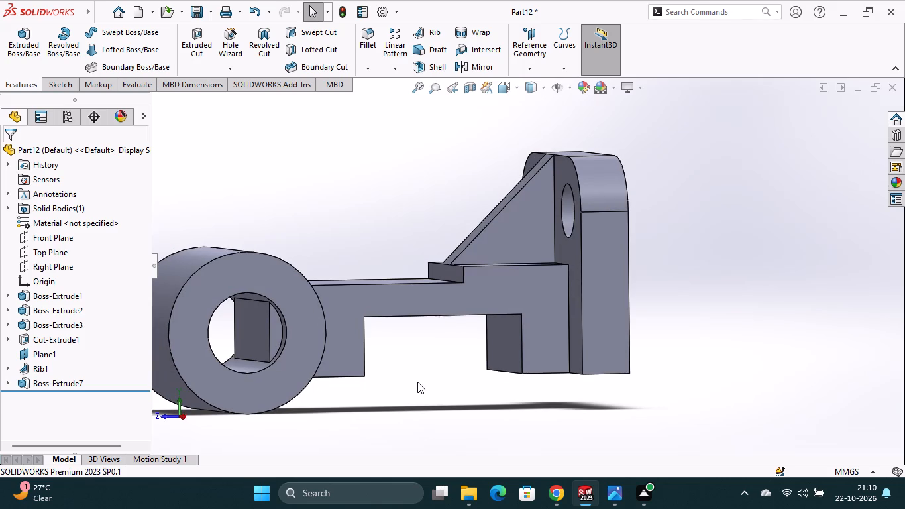
middle_click(417, 381)
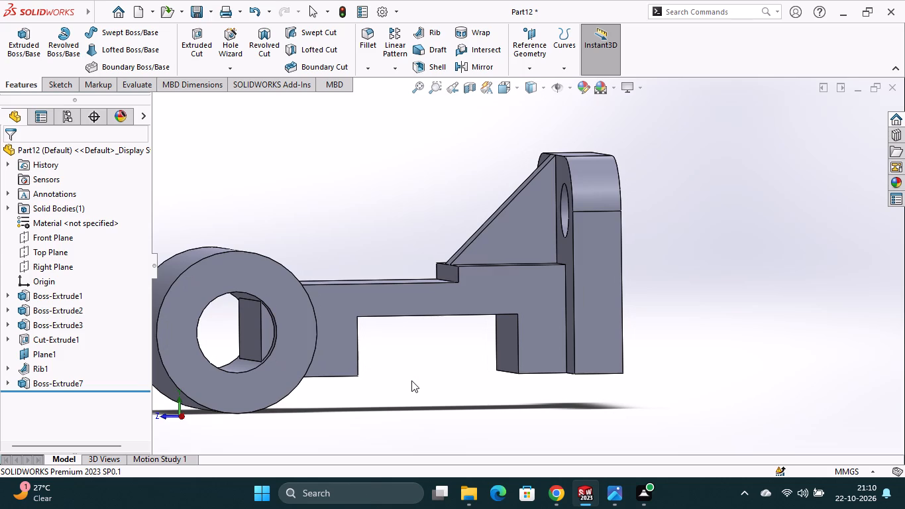
key("ctrl+z")
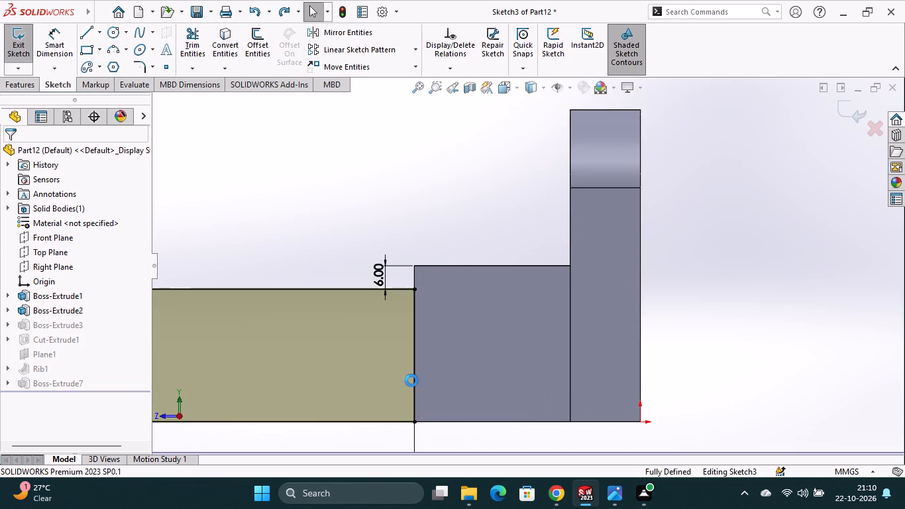
Set the horizontal length in the arm's sketch to 62 mm (60-22+24) and close the sketch to rebuild the part.
scroll(393, 364, "up", 2)
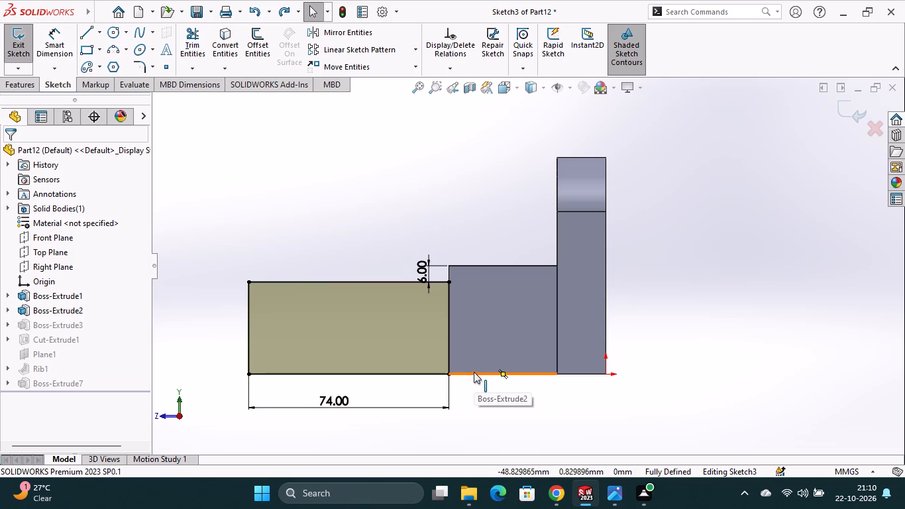
double_click(337, 402)
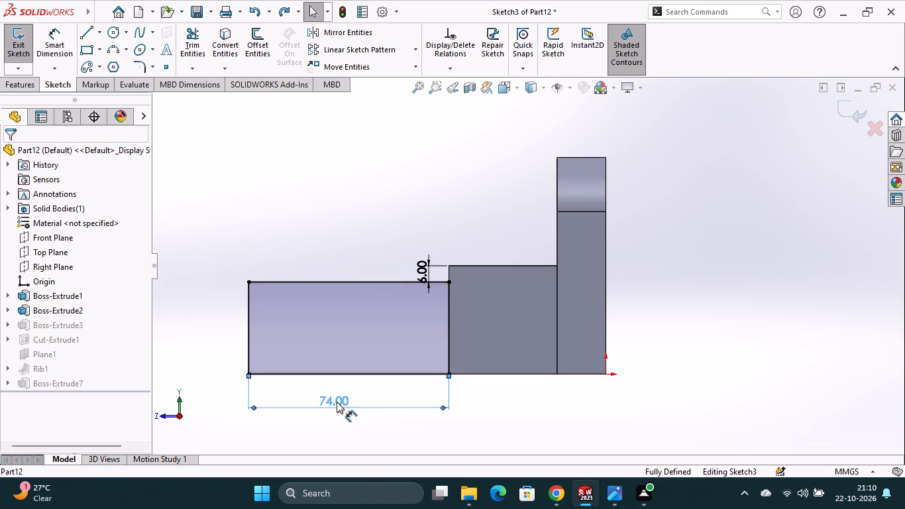
type("22")
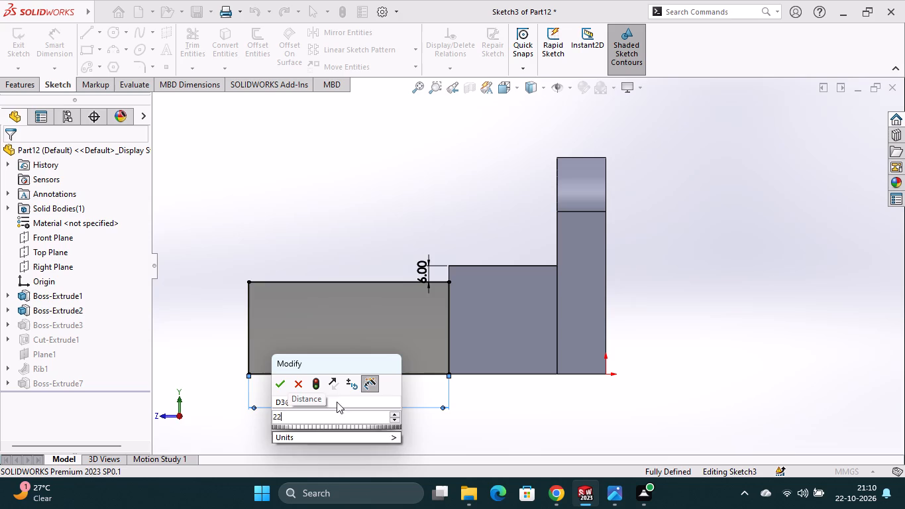
key("shift+plus")
type("60")
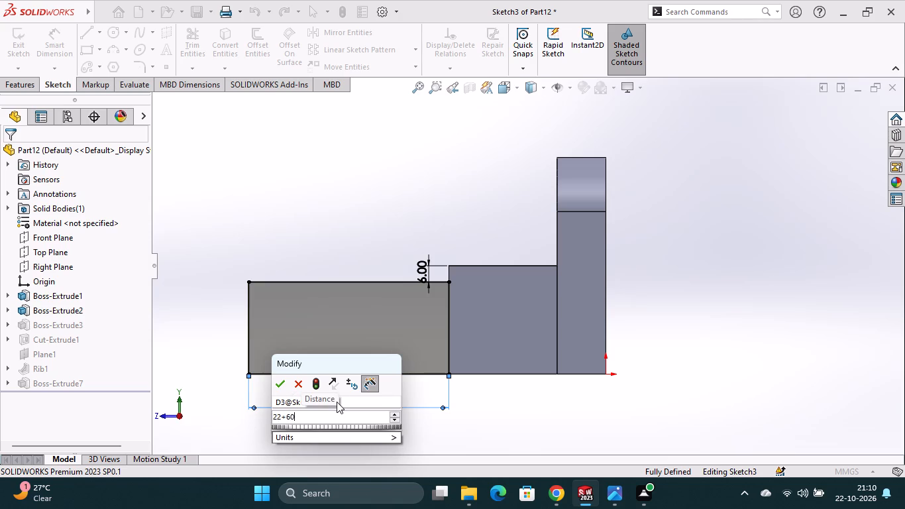
key("shift+plus")
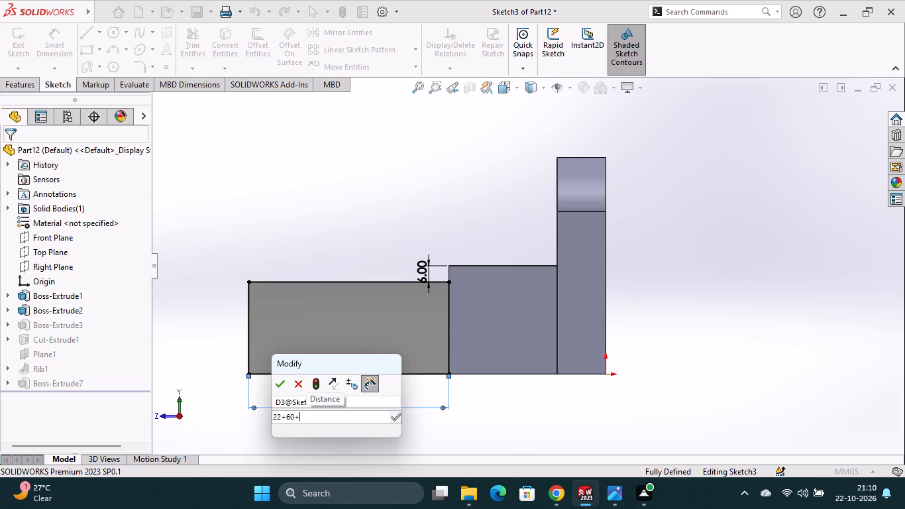
key("BackSpace")
key("BackSpace")
key("BackSpace")
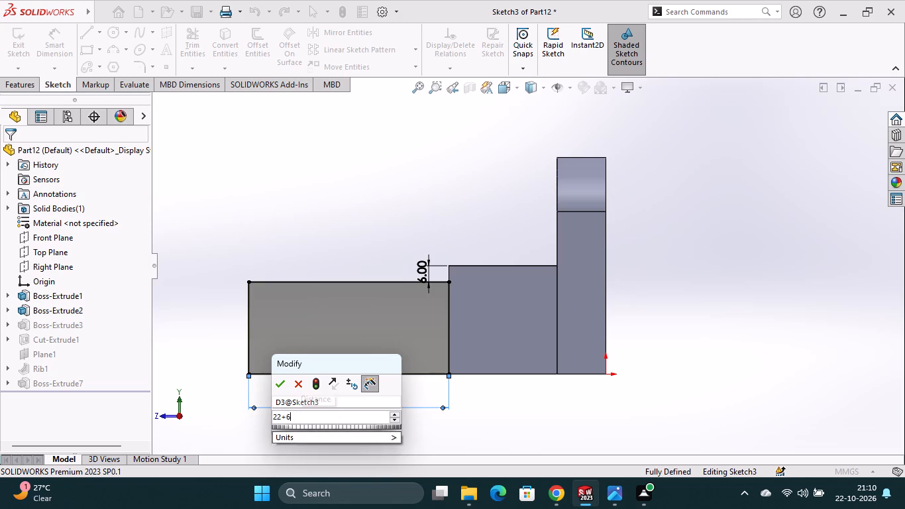
key("BackSpace")
key("BackSpace")
key("BackSpace")
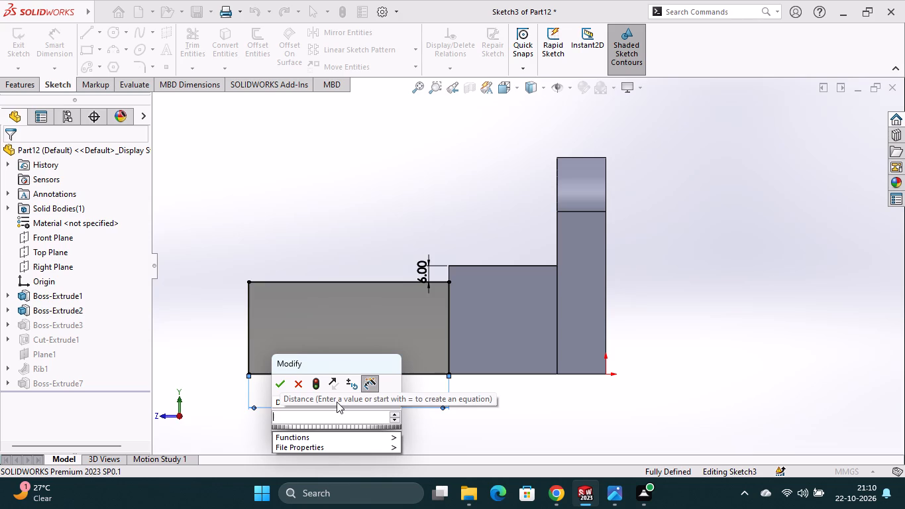
type("60-")
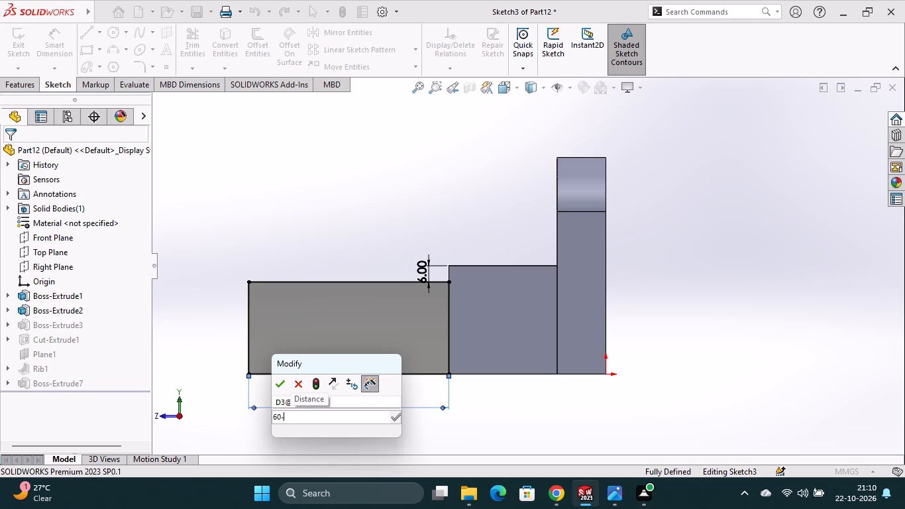
type("22")
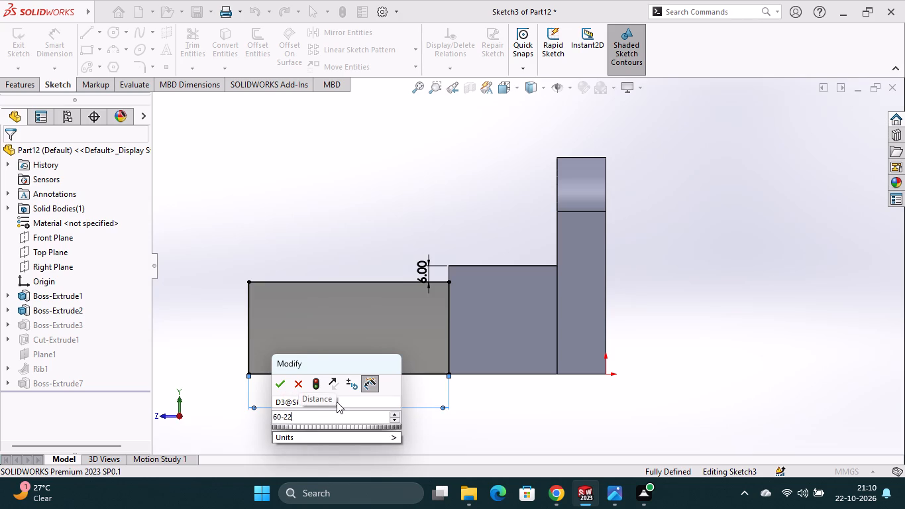
key("shift+plus")
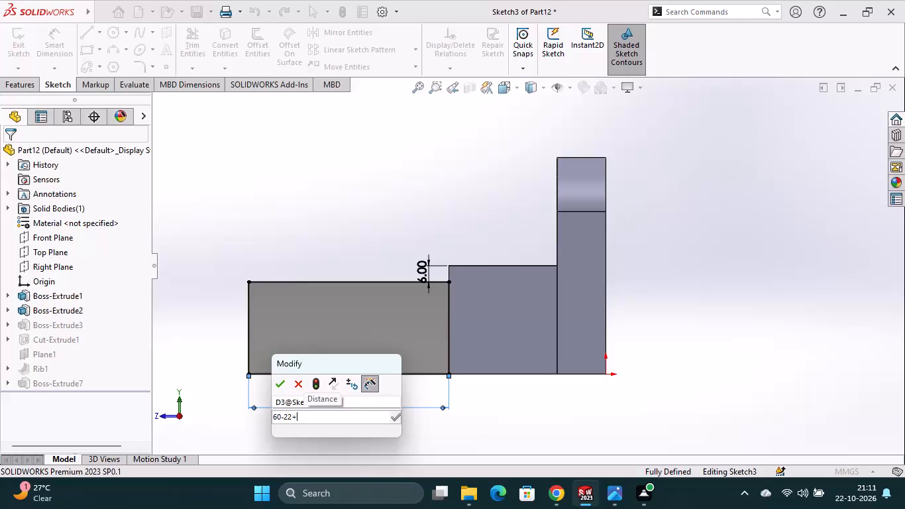
type("25")
key("BackSpace")
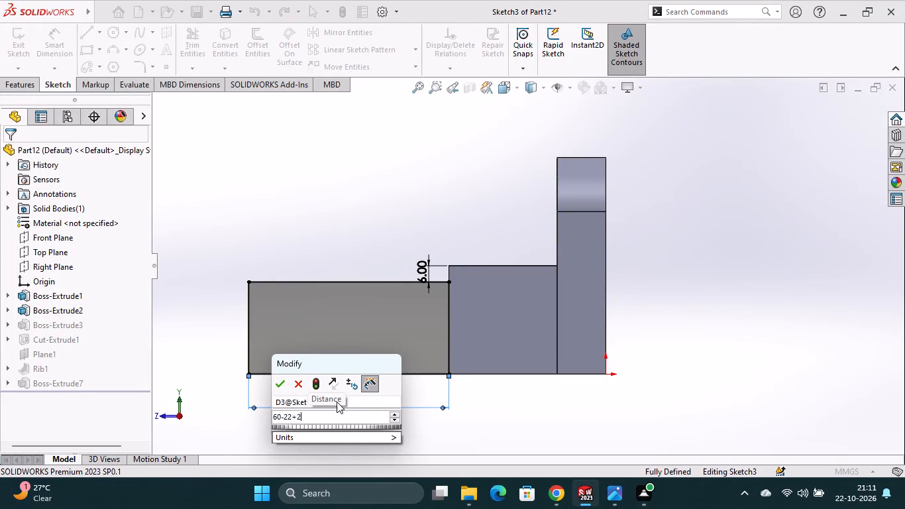
key("4")
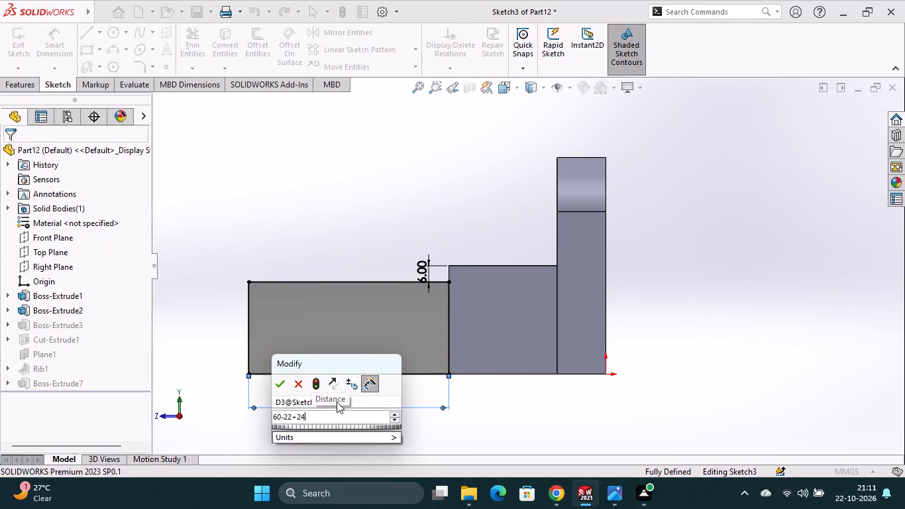
key("Return")
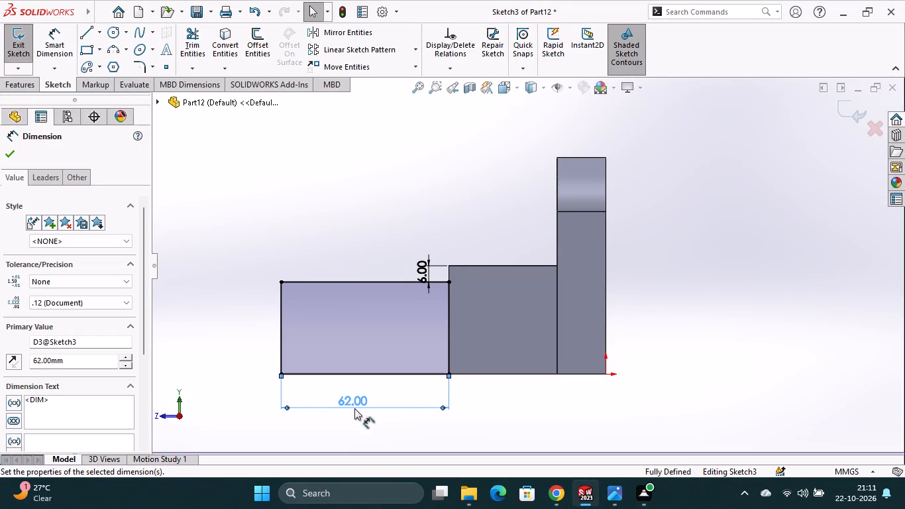
left_click(853, 107)
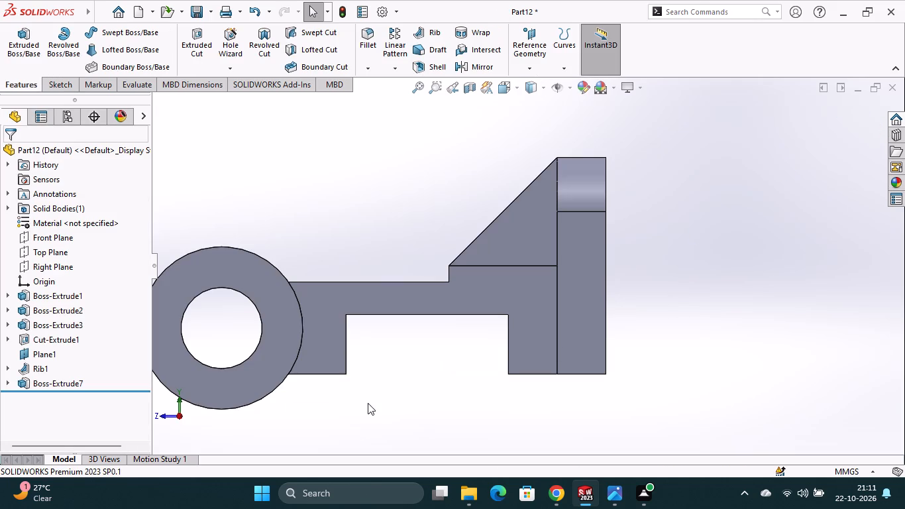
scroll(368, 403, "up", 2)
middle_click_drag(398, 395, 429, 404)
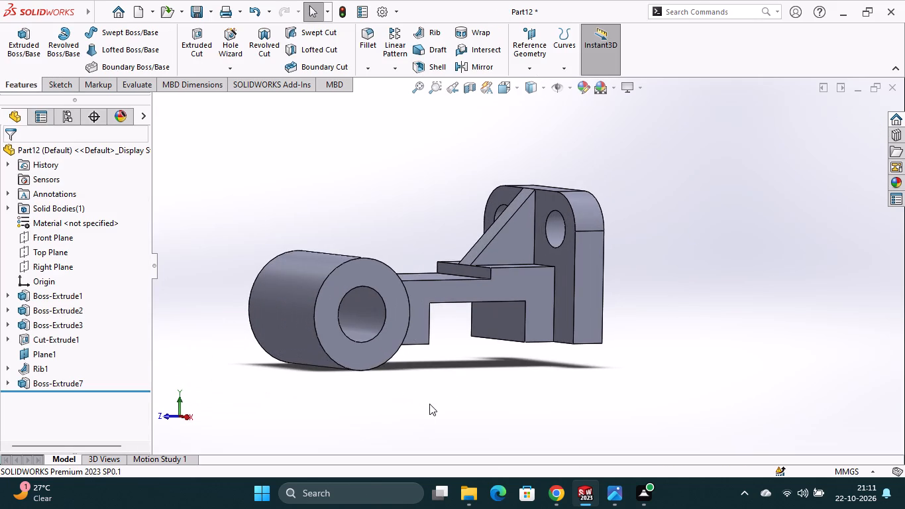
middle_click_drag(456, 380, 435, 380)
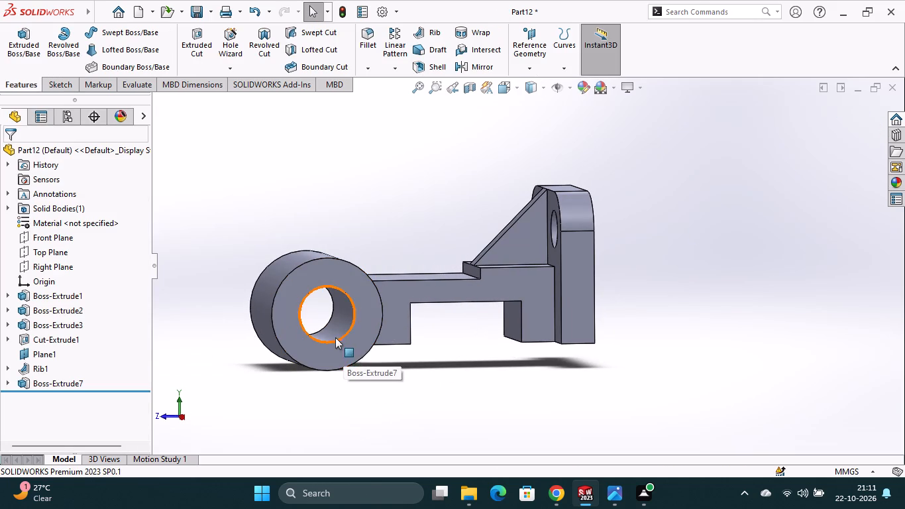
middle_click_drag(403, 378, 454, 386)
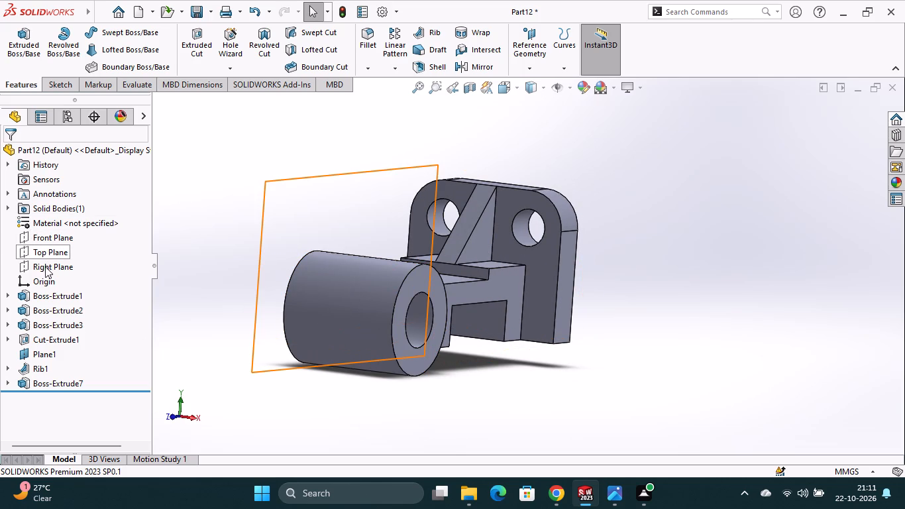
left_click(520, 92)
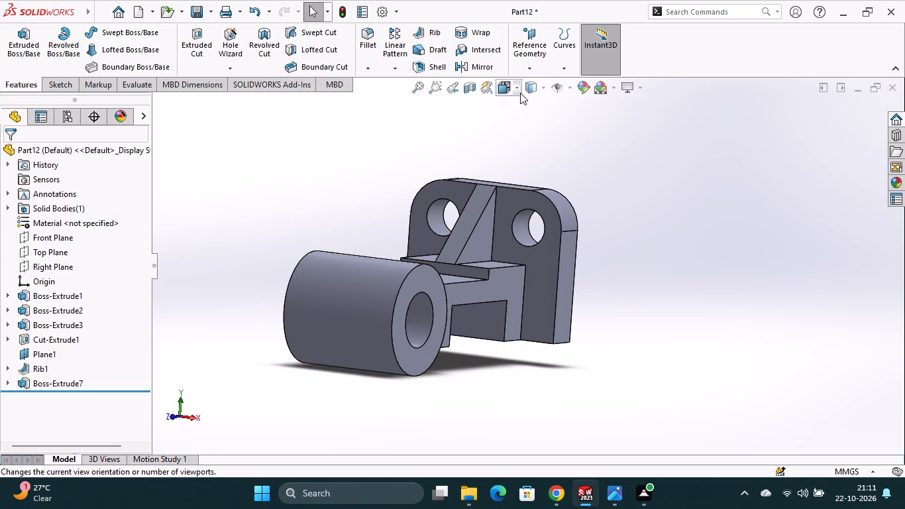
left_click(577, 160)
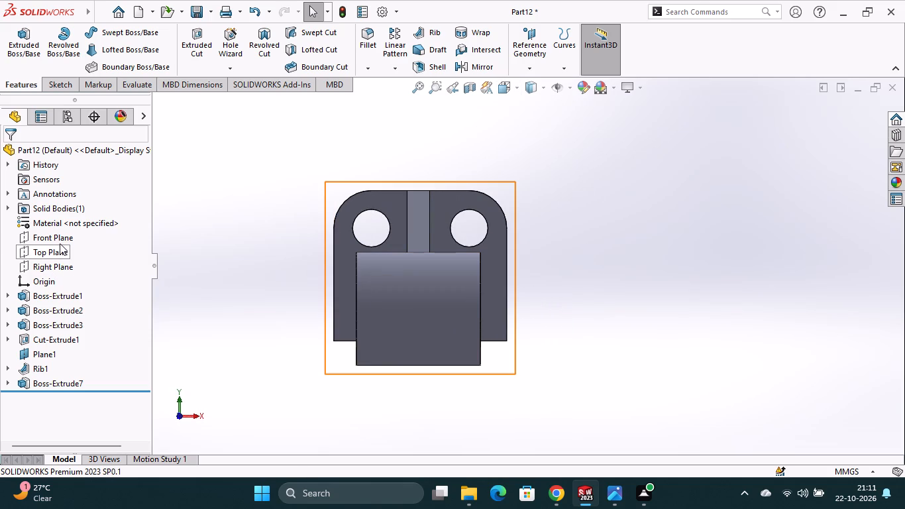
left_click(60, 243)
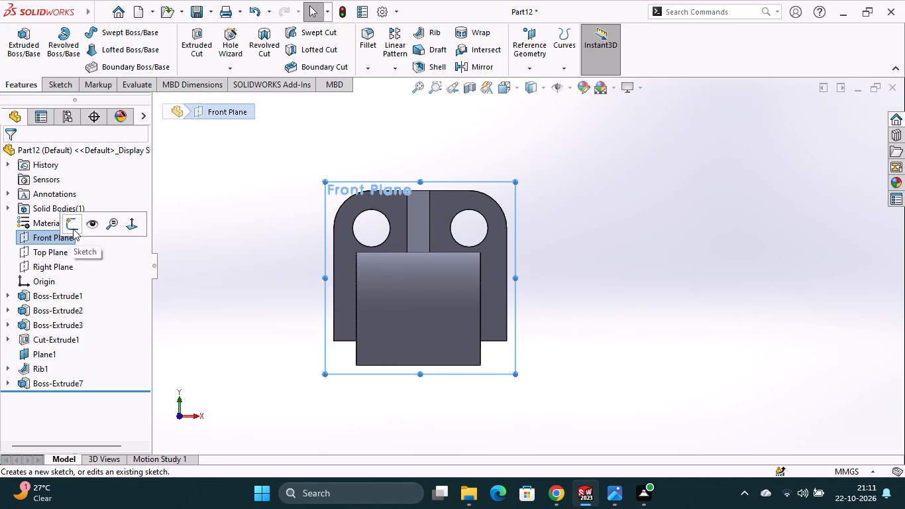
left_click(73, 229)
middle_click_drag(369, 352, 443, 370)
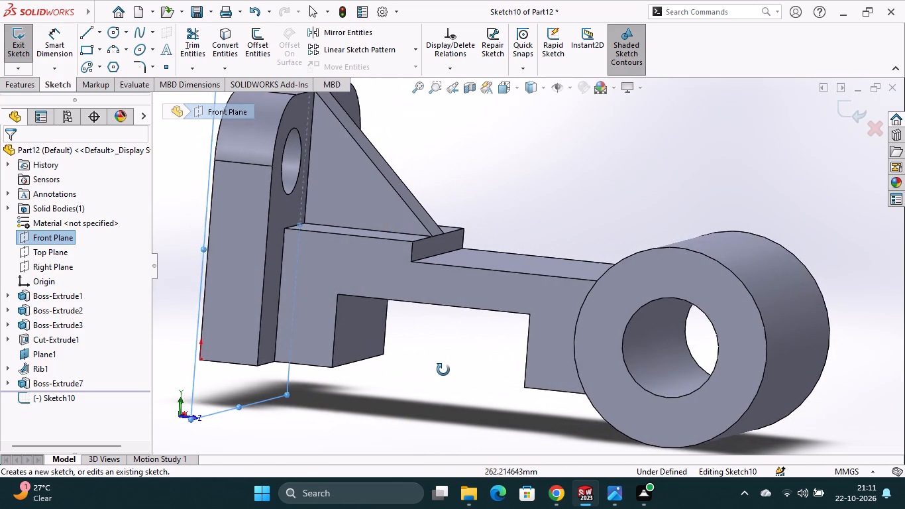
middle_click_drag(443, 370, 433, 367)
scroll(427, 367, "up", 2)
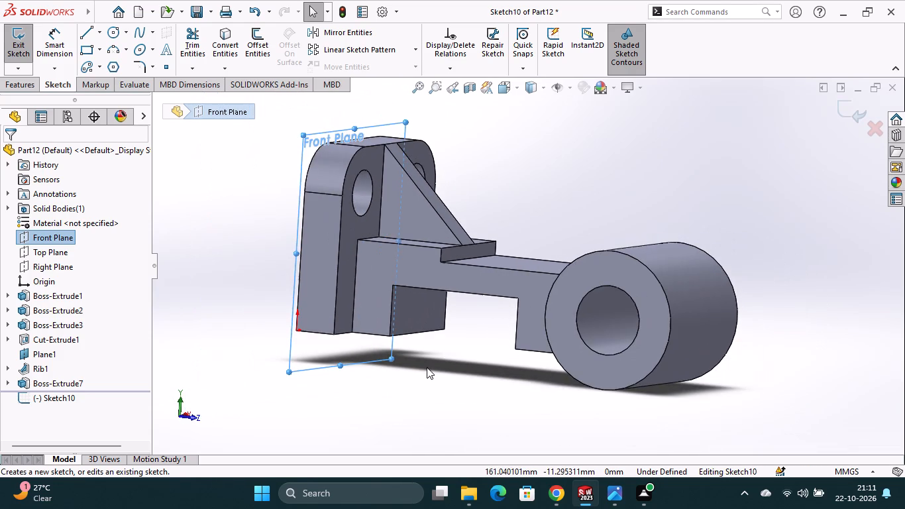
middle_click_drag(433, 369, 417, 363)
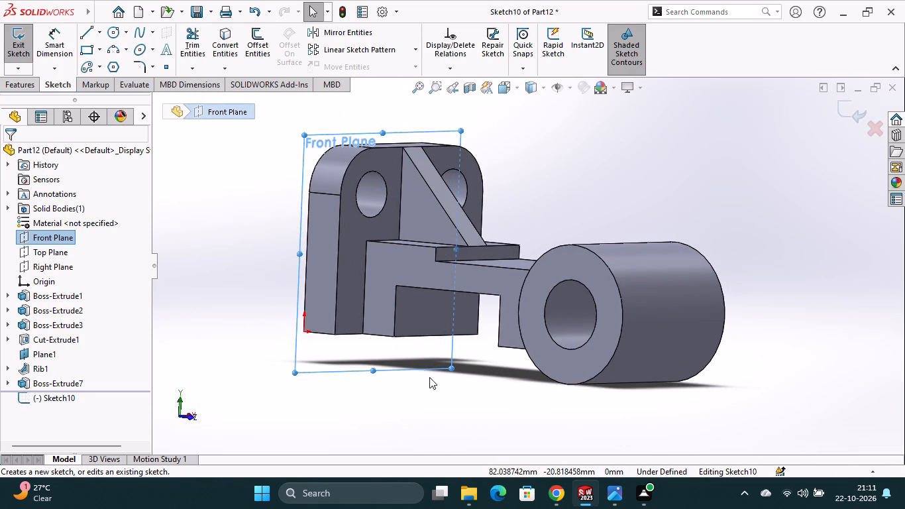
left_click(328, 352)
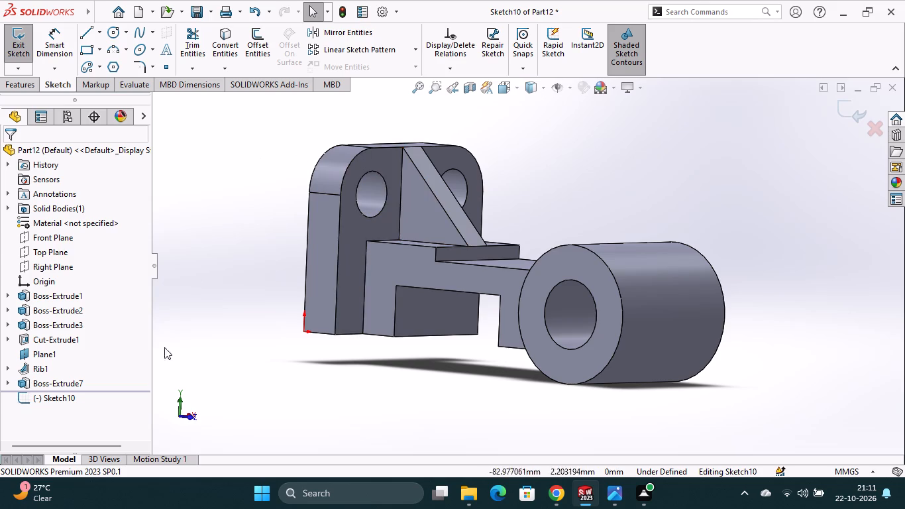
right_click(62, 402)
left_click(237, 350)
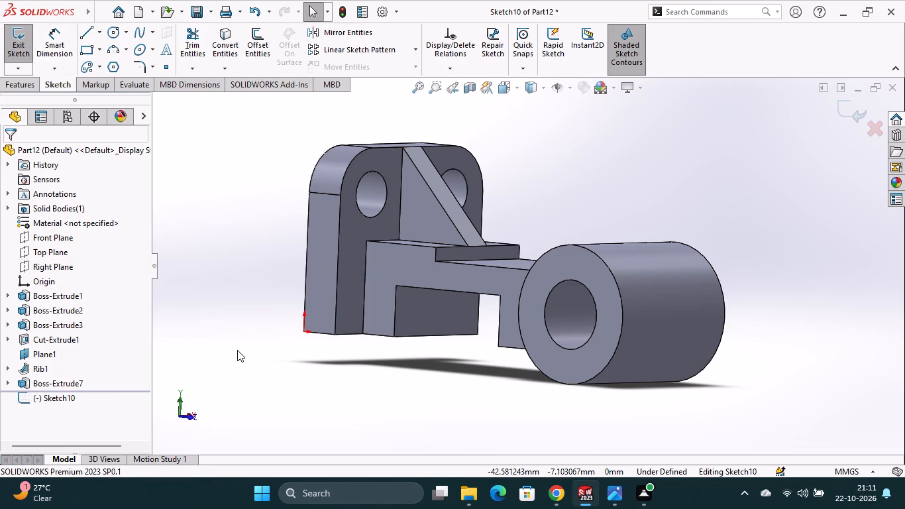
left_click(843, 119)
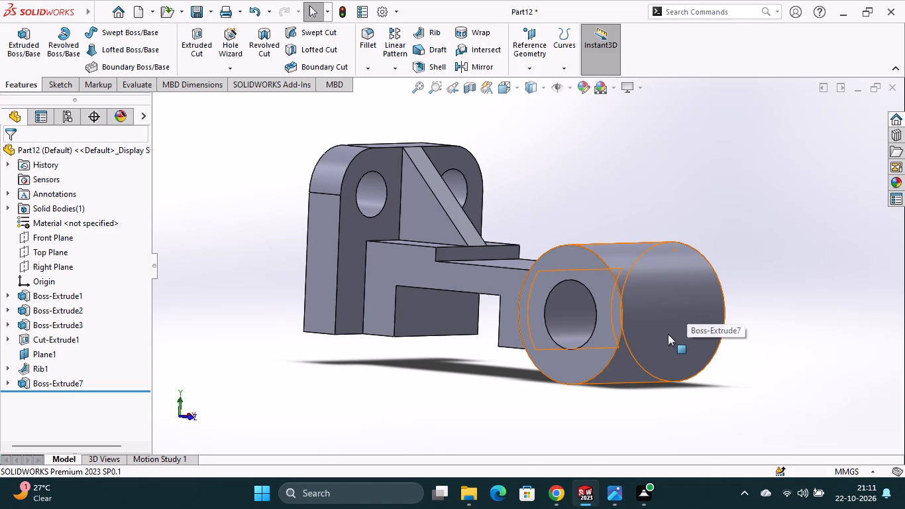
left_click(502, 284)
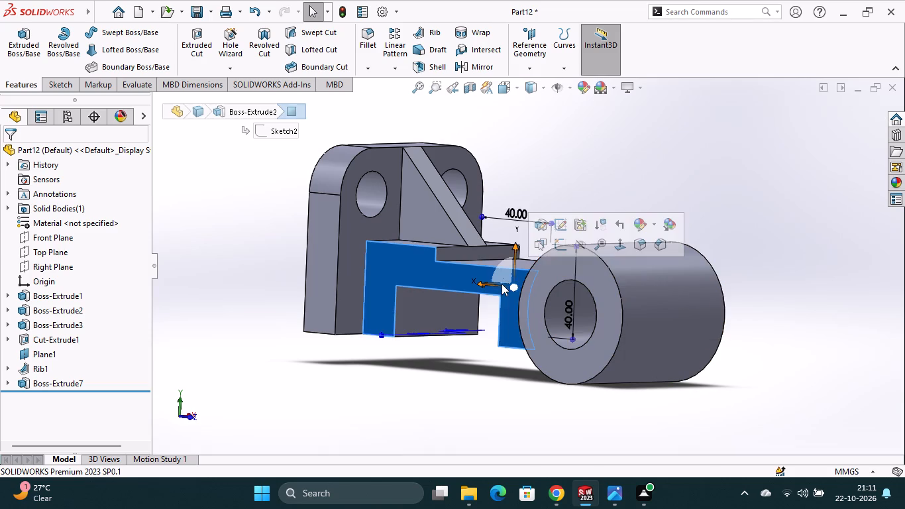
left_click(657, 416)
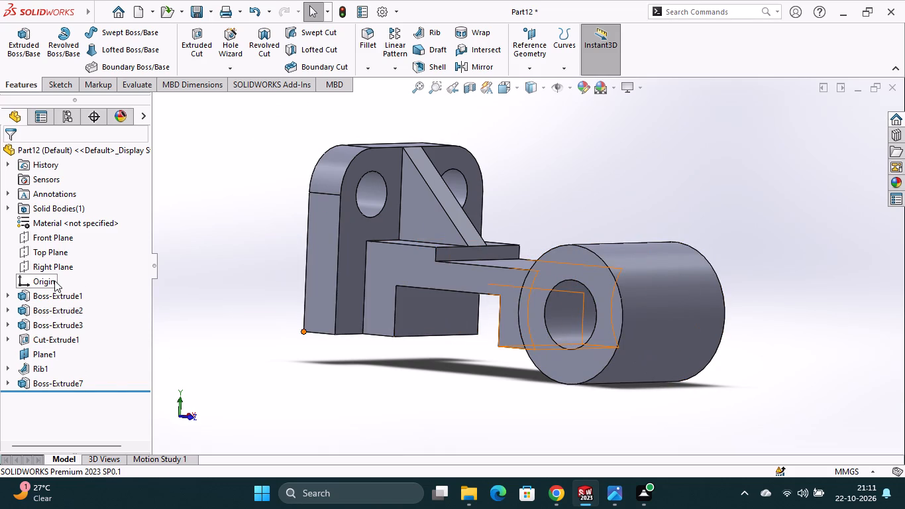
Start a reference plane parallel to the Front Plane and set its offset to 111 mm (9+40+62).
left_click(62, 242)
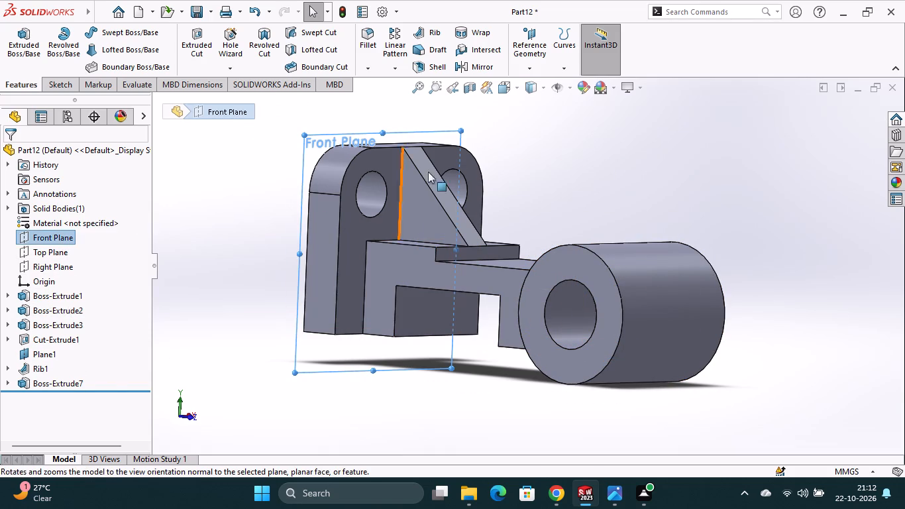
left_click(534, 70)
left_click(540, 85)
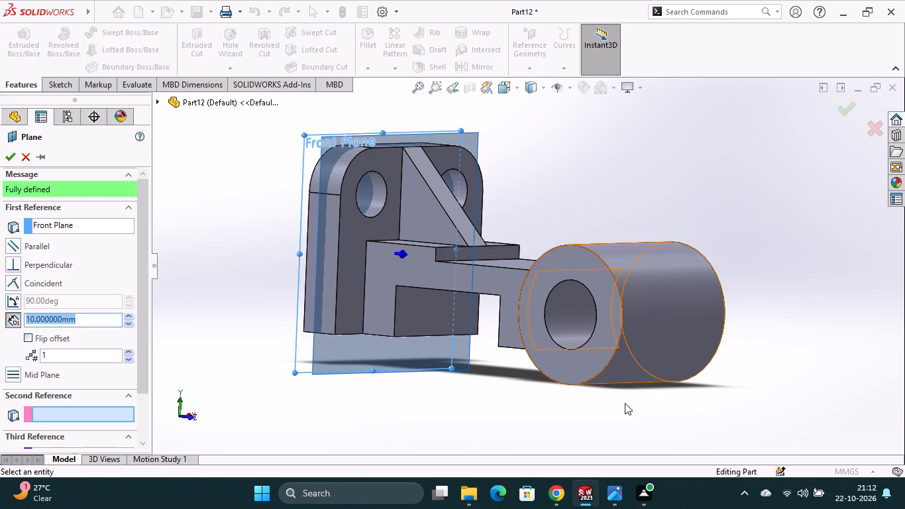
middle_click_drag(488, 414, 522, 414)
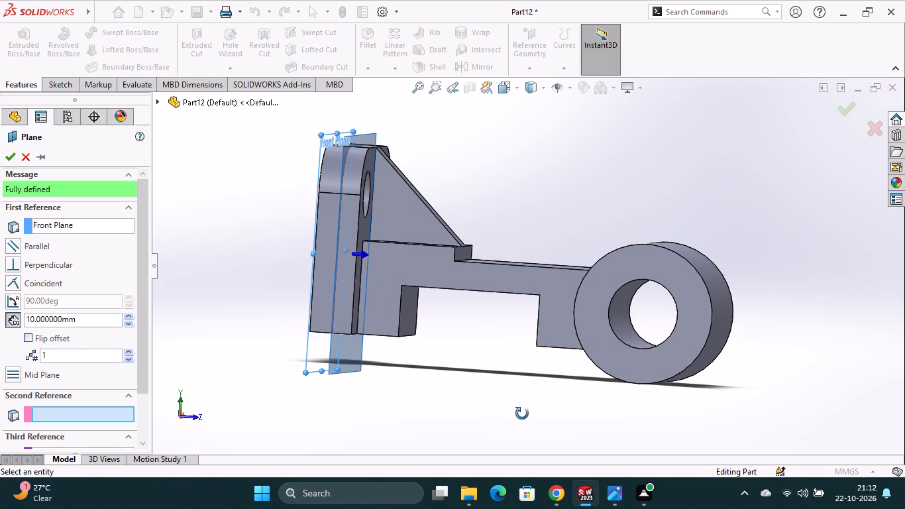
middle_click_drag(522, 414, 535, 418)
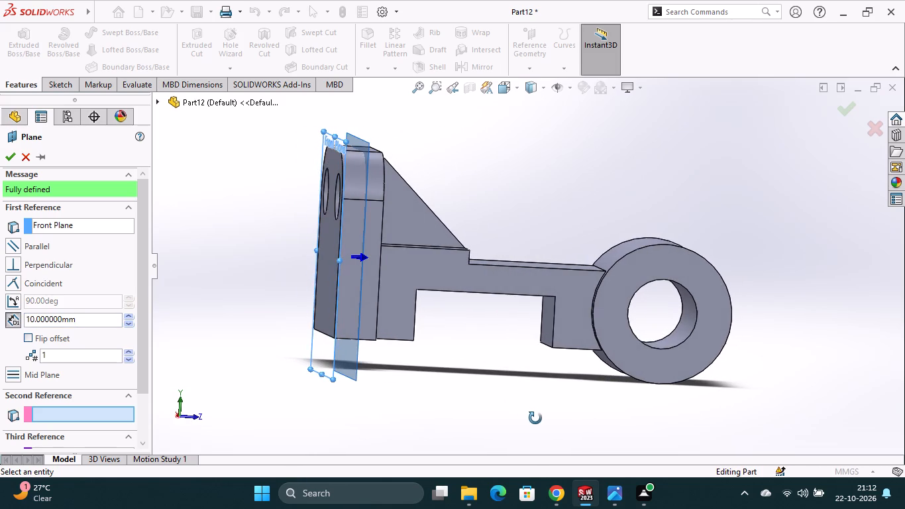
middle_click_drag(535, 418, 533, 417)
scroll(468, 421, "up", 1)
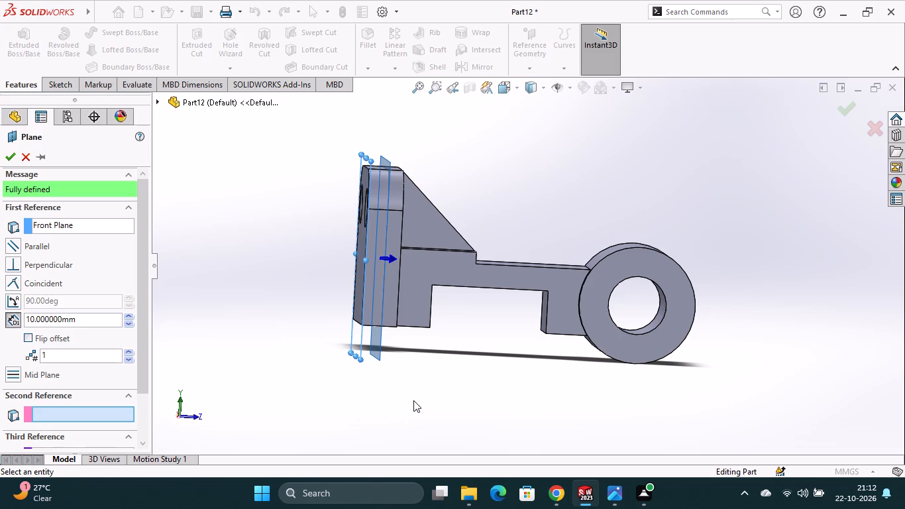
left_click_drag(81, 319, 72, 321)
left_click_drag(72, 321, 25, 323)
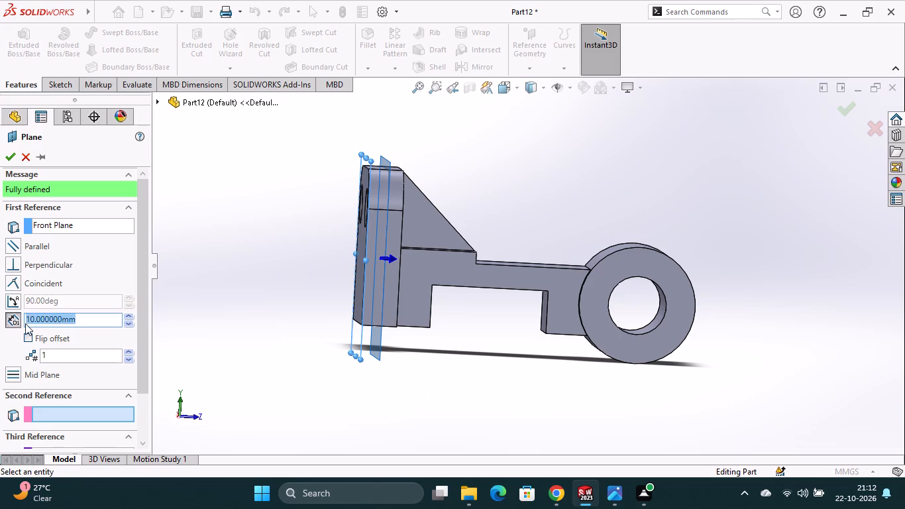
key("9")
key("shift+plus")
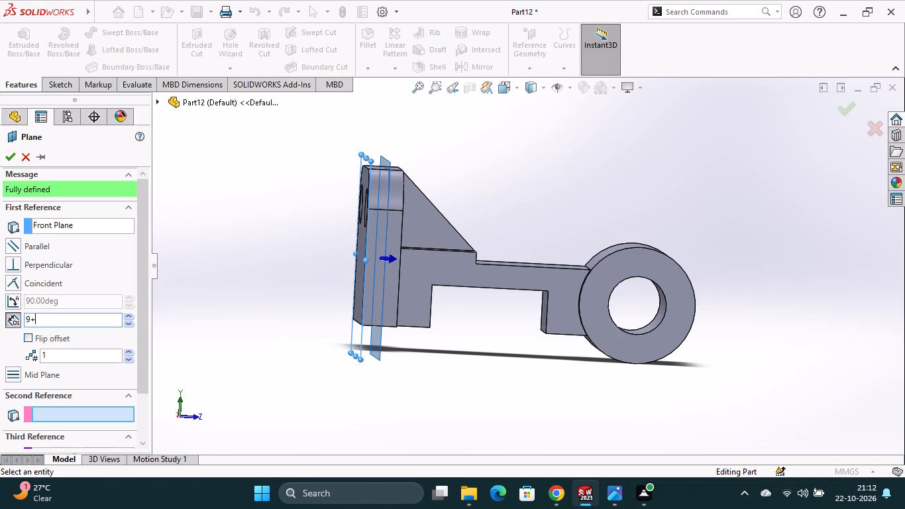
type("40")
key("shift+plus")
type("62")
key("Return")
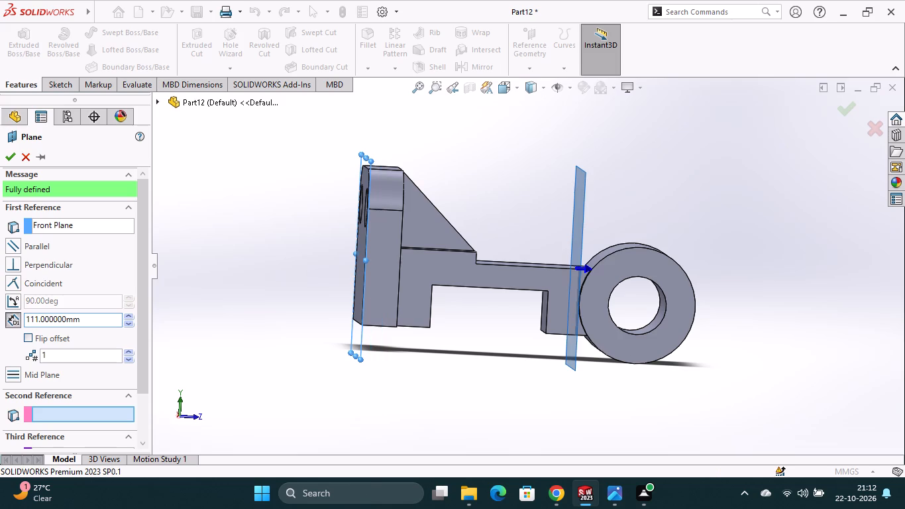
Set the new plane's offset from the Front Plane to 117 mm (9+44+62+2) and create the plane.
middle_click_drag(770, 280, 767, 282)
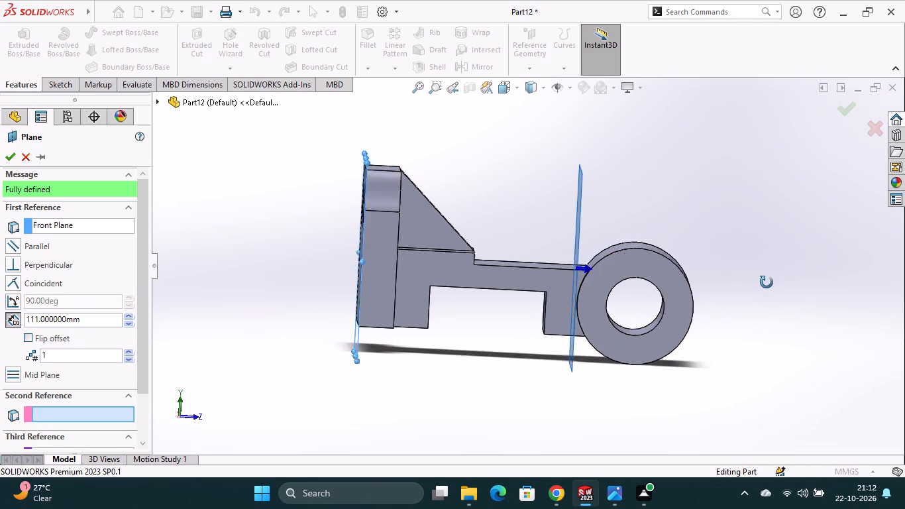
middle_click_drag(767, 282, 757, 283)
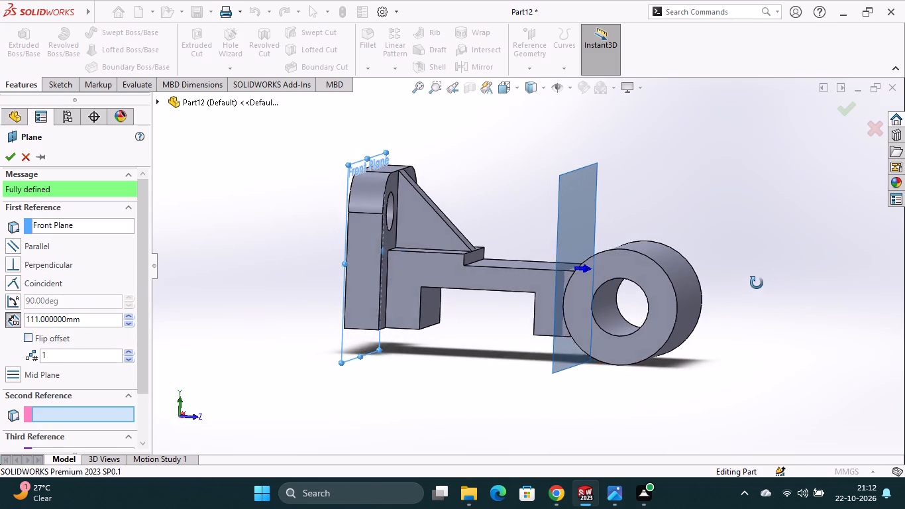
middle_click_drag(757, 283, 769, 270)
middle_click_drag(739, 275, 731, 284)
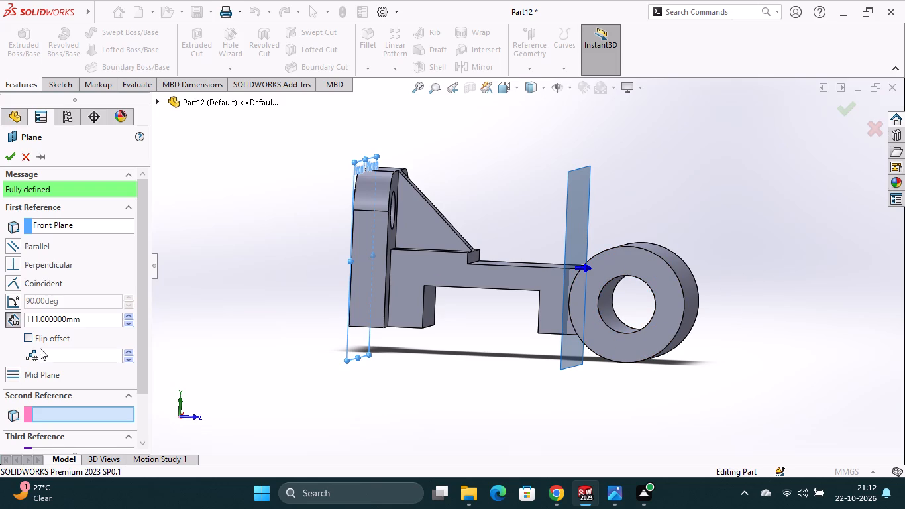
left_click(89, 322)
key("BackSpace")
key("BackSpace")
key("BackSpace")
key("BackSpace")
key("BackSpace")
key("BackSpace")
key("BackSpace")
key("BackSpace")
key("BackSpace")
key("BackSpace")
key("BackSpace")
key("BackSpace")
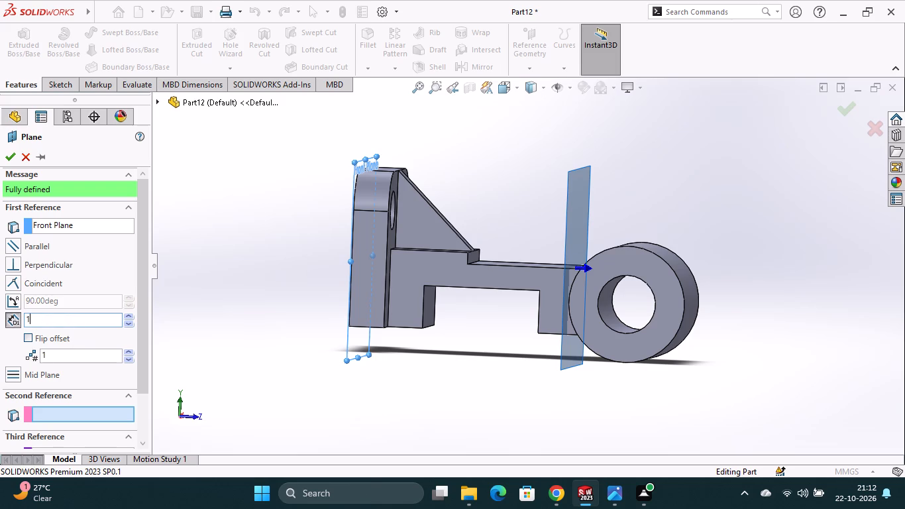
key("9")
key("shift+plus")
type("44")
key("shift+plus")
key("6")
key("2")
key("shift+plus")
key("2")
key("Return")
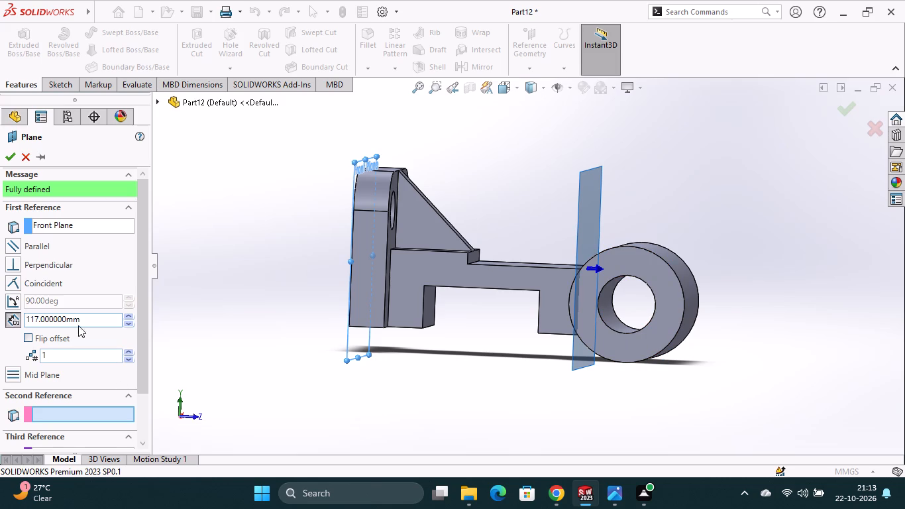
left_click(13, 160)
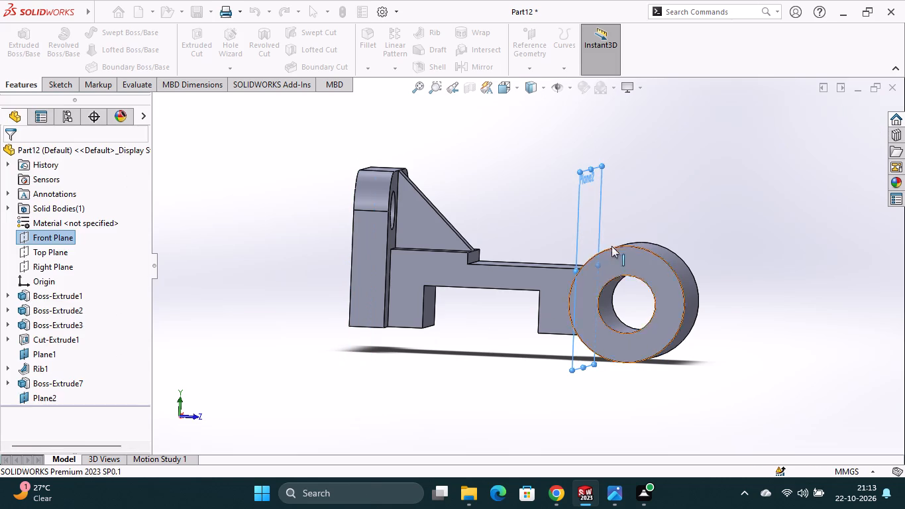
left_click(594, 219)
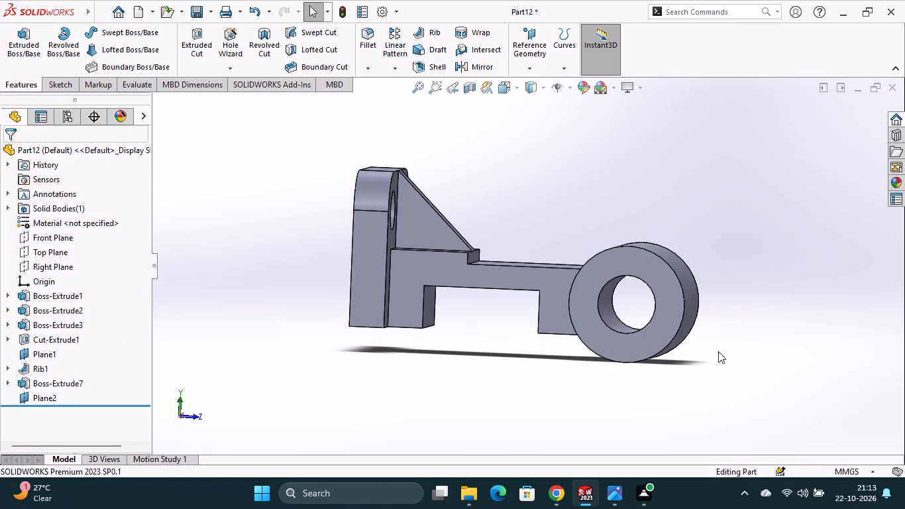
Turn on the display of reference planes in the model view.
middle_click_drag(718, 352, 668, 376)
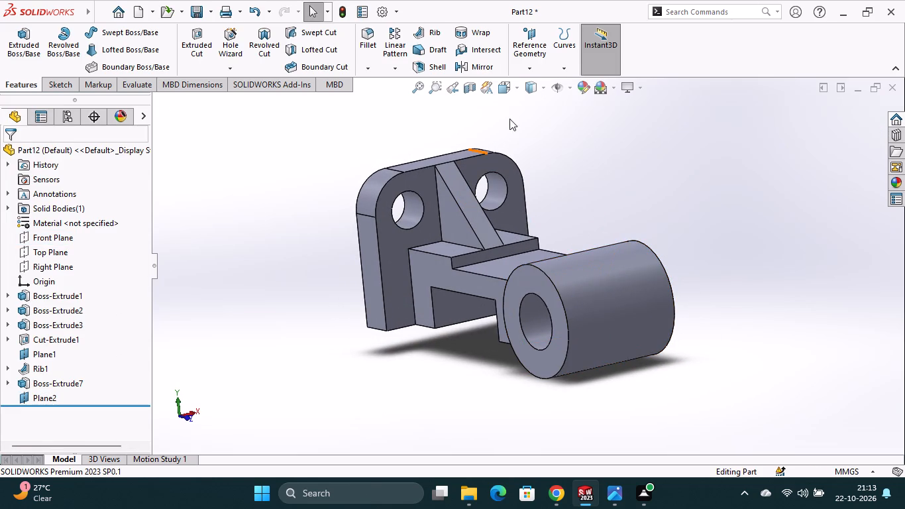
left_click(545, 92)
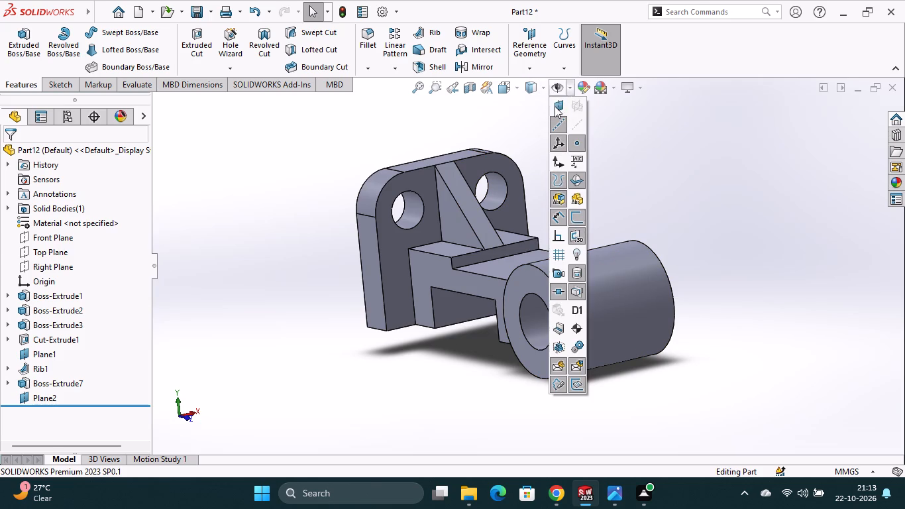
left_click(555, 106)
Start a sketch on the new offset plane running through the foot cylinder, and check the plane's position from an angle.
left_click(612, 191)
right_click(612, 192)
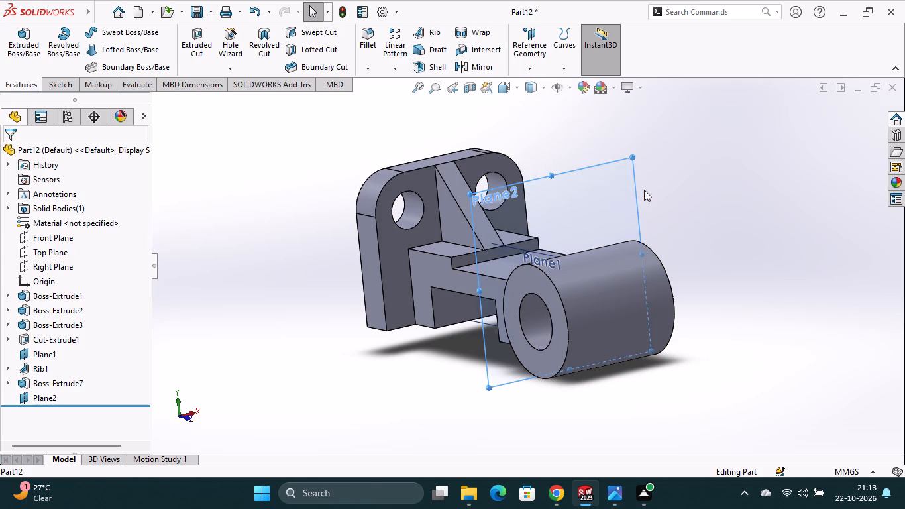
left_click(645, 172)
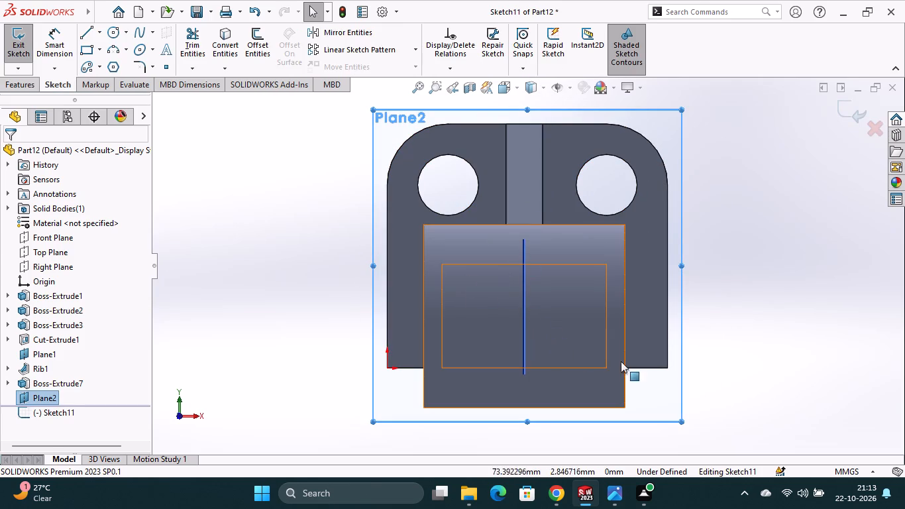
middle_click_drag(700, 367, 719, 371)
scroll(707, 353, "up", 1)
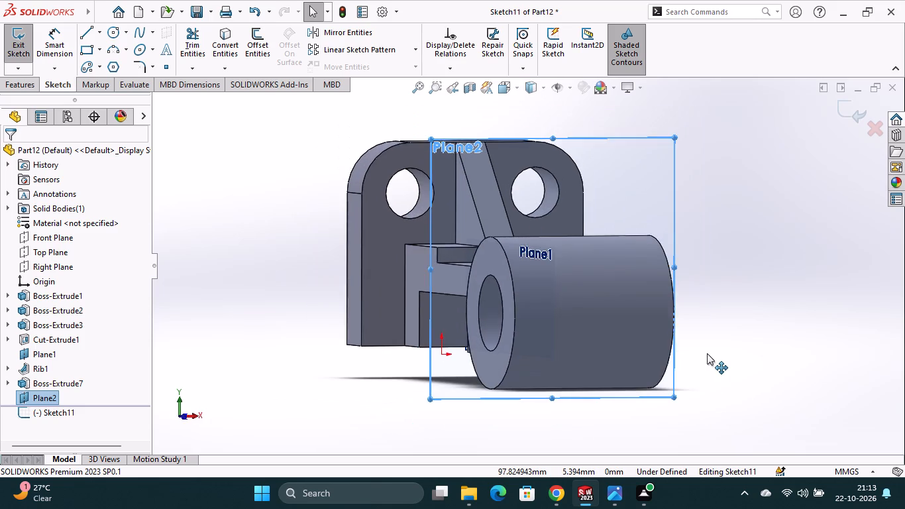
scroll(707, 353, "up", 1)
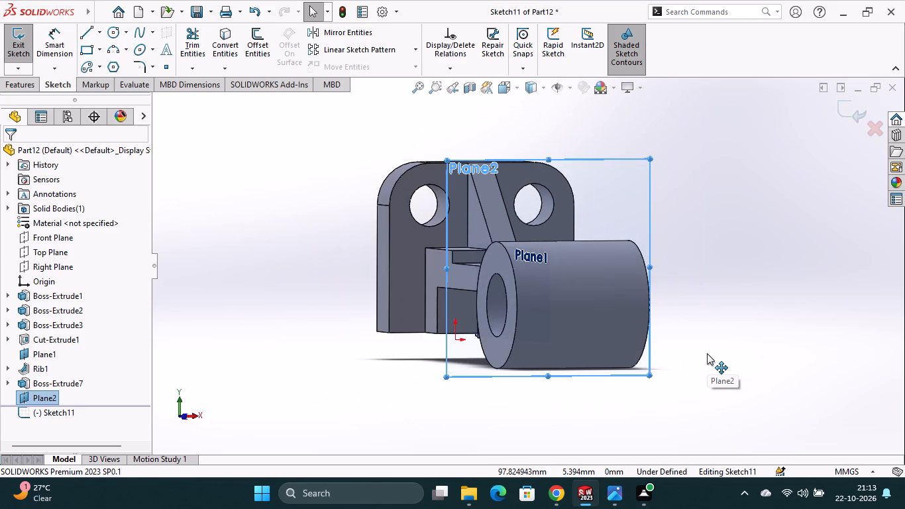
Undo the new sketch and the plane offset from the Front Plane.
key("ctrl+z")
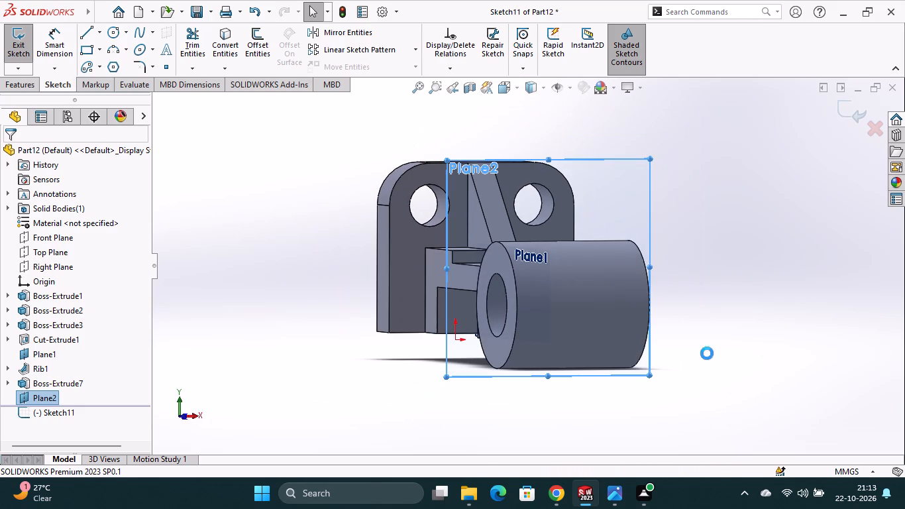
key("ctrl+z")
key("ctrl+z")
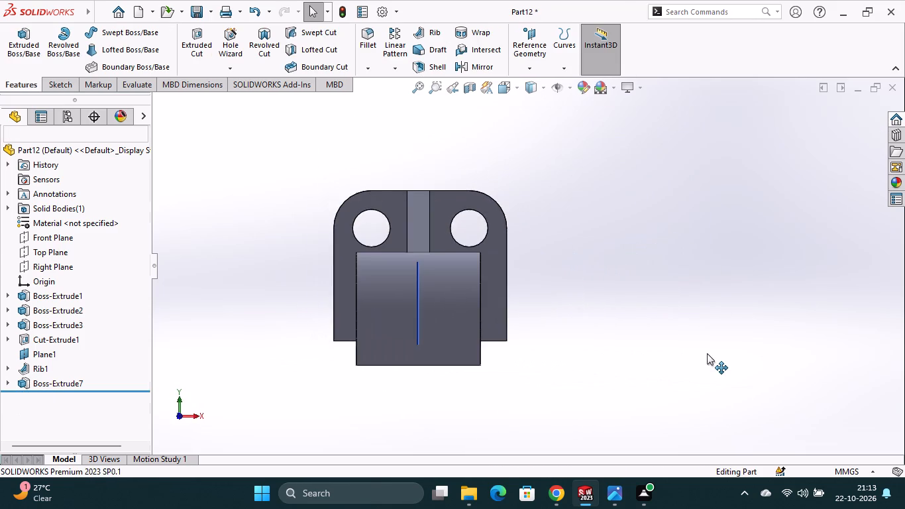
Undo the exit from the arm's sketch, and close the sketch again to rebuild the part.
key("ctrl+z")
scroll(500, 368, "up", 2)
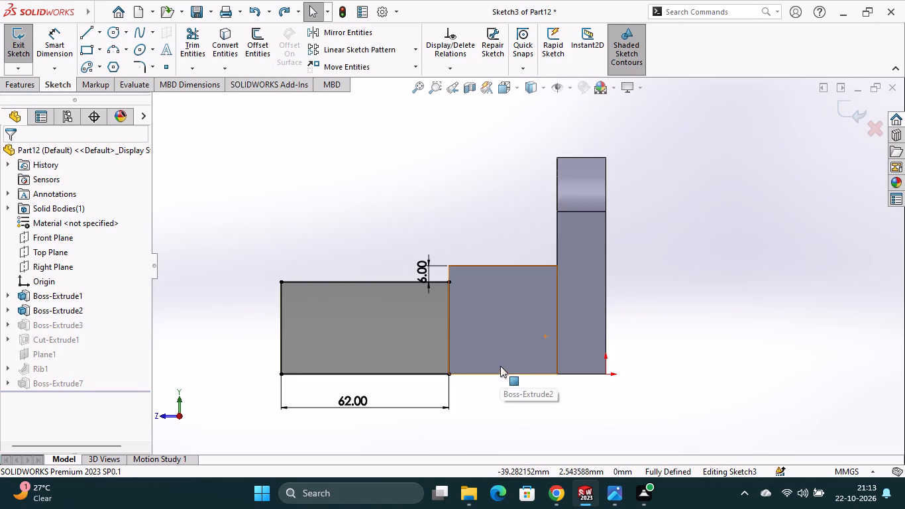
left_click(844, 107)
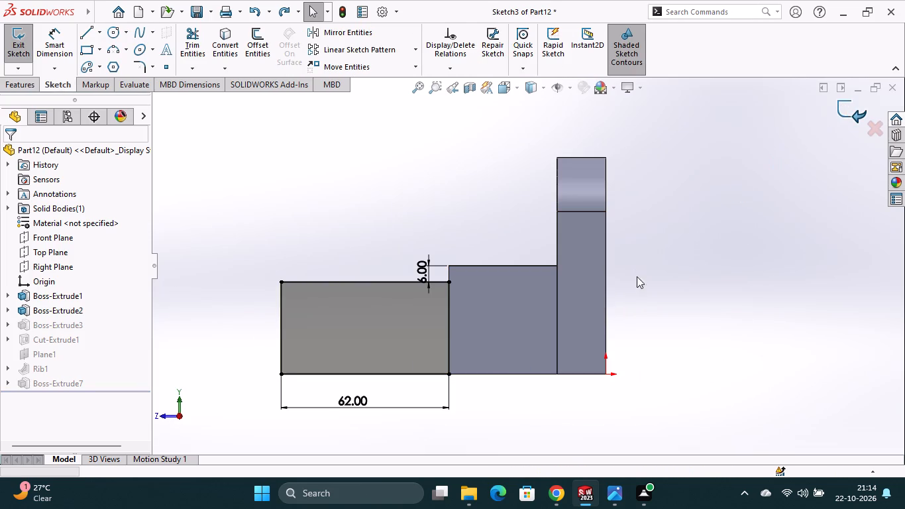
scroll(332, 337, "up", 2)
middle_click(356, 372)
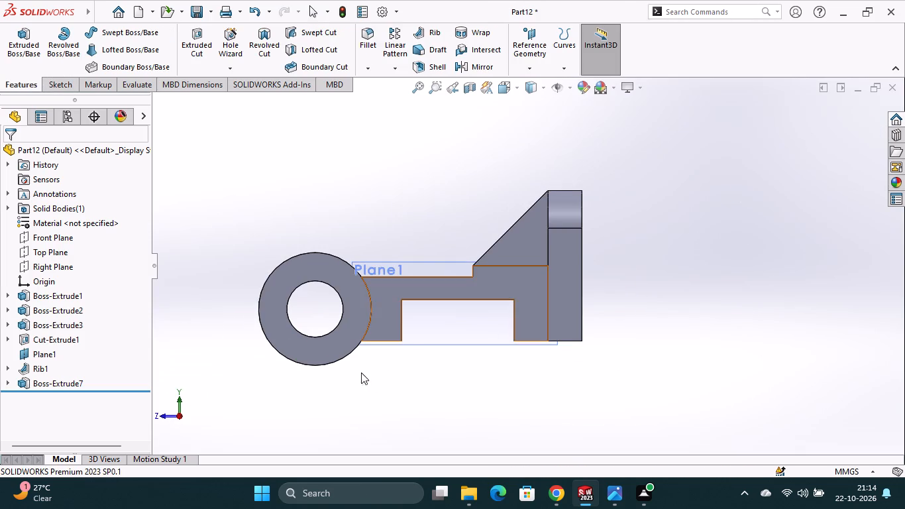
Delete the reference plane Plane1 together with the rib that depends on it.
right_click(400, 262)
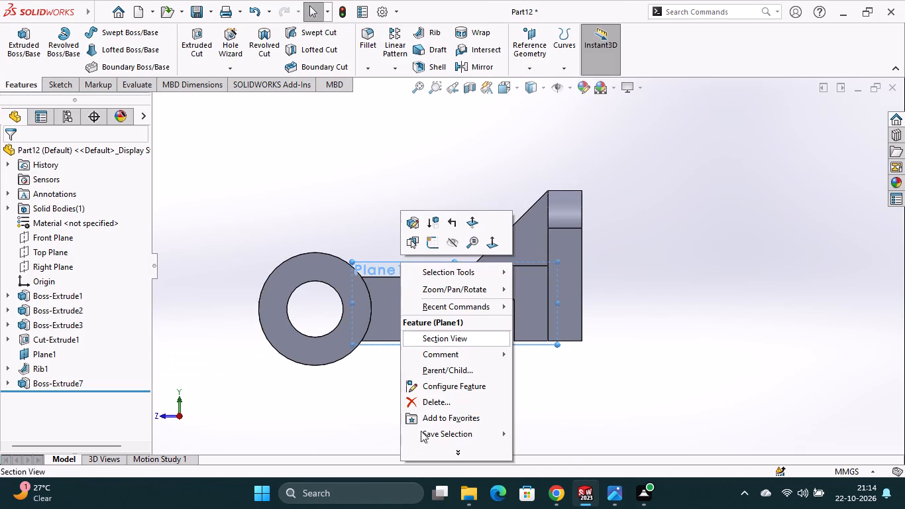
left_click(435, 398)
left_click(549, 180)
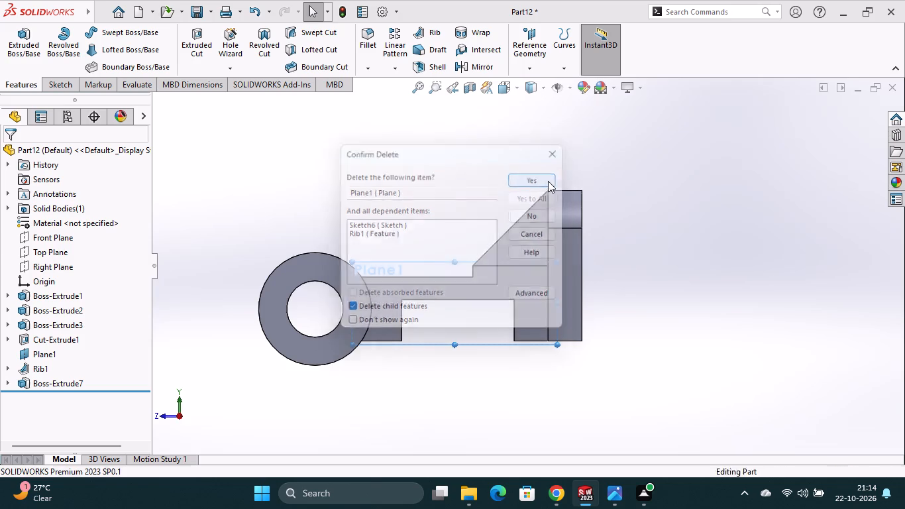
Start a new sketch on the Top Plane.
left_click(45, 252)
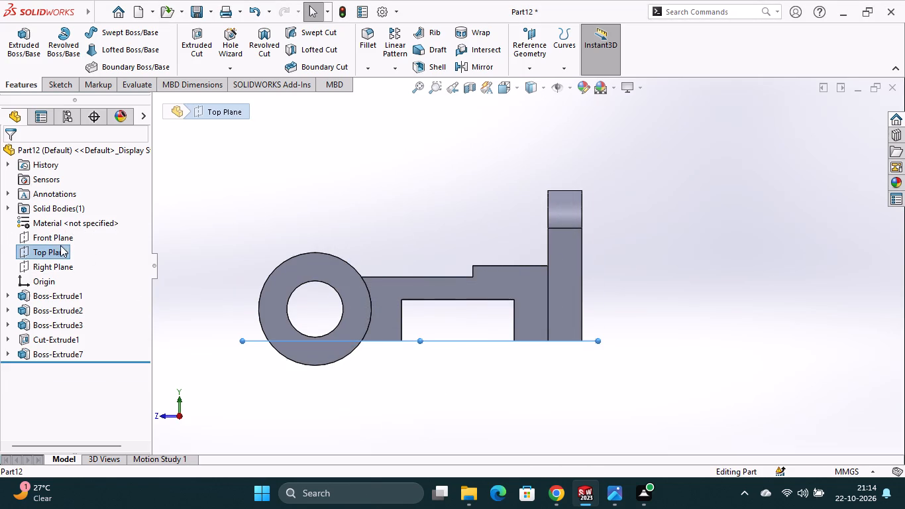
left_click(54, 254)
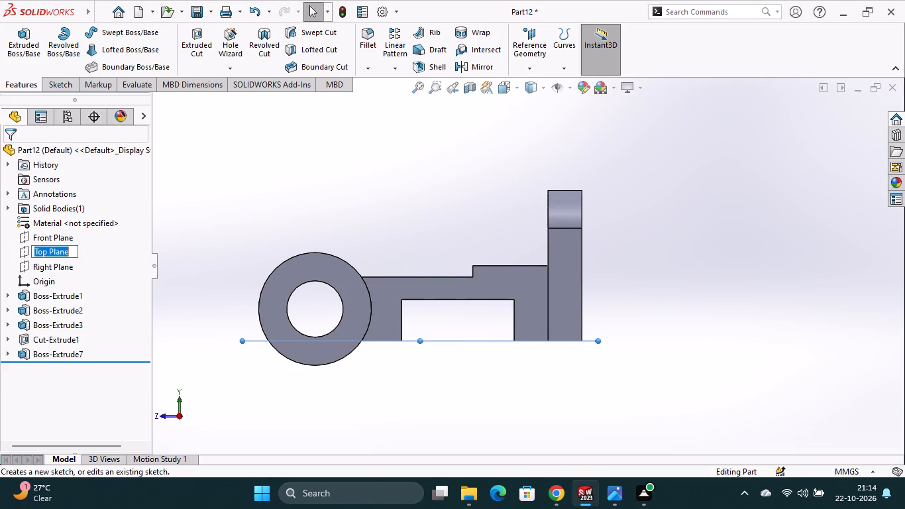
left_click(103, 261)
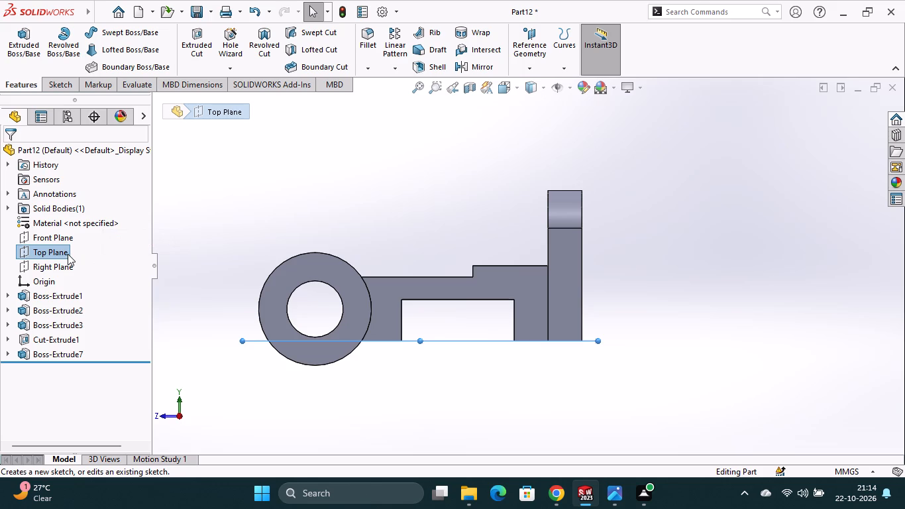
left_click(68, 254)
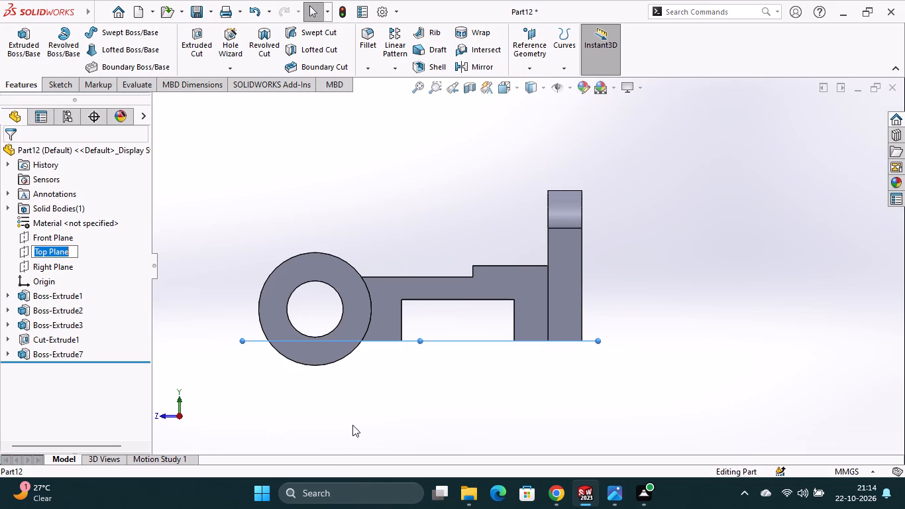
left_click(352, 425)
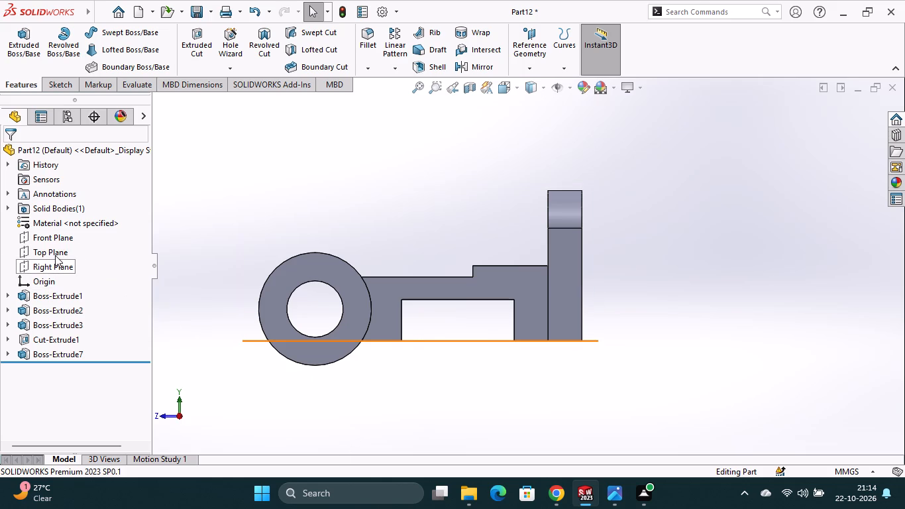
left_click(55, 255)
left_click(65, 241)
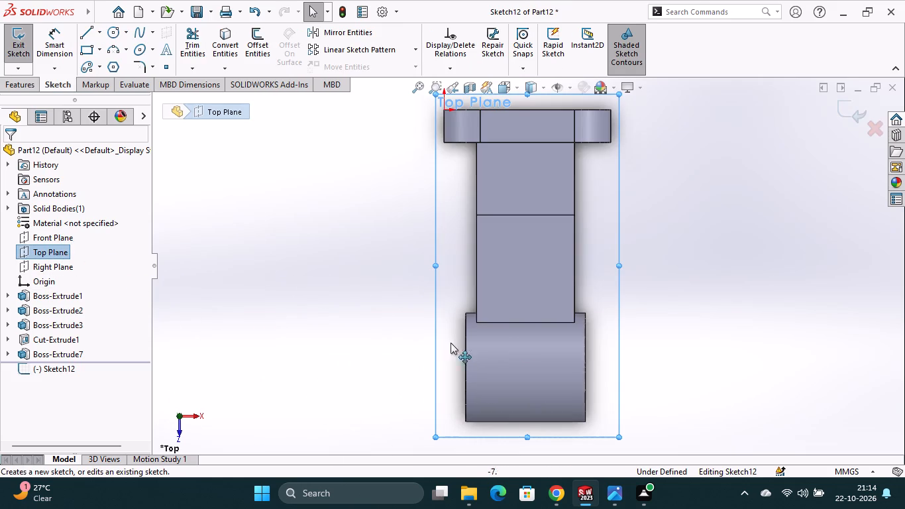
Draw a construction centerline about 172 mm long from the middle of the foot cylinder's outer edge to the middle of the plate's back edge.
scroll(500, 359, "up", 1)
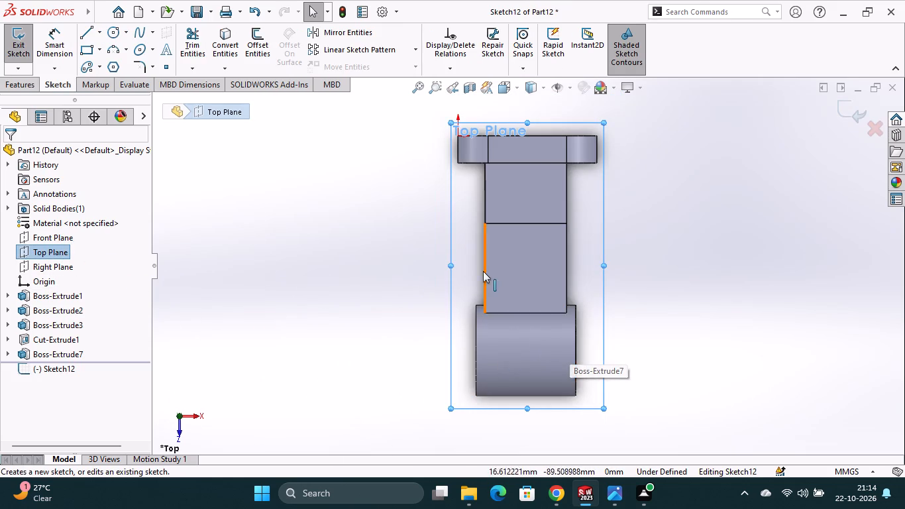
left_click(101, 35)
left_click(95, 67)
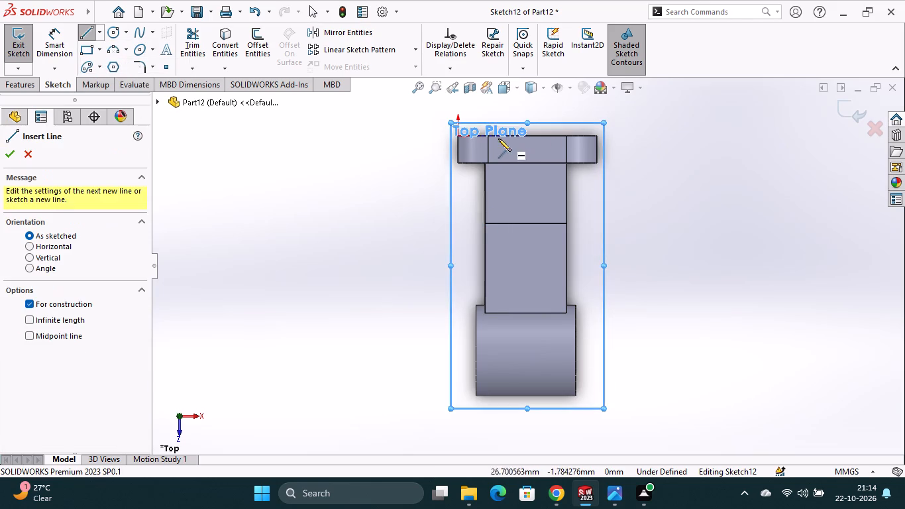
left_click(525, 397)
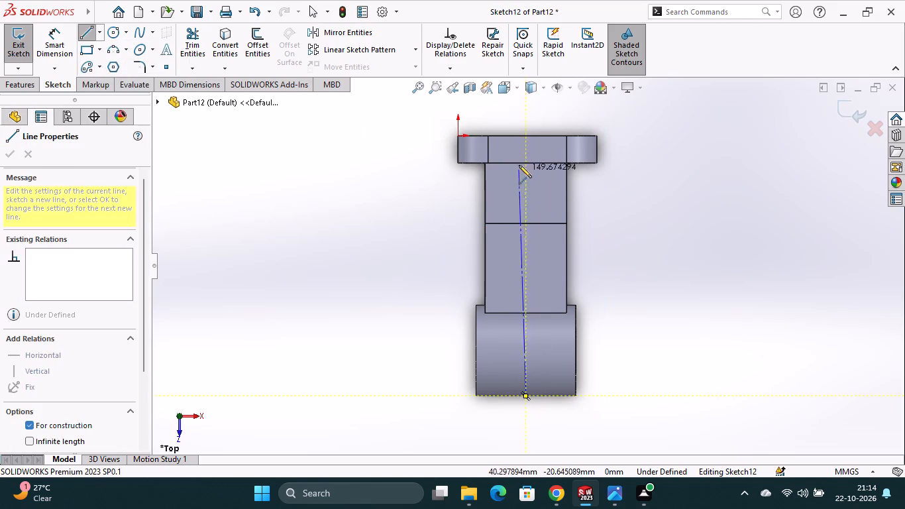
left_click(527, 135)
key("Escape")
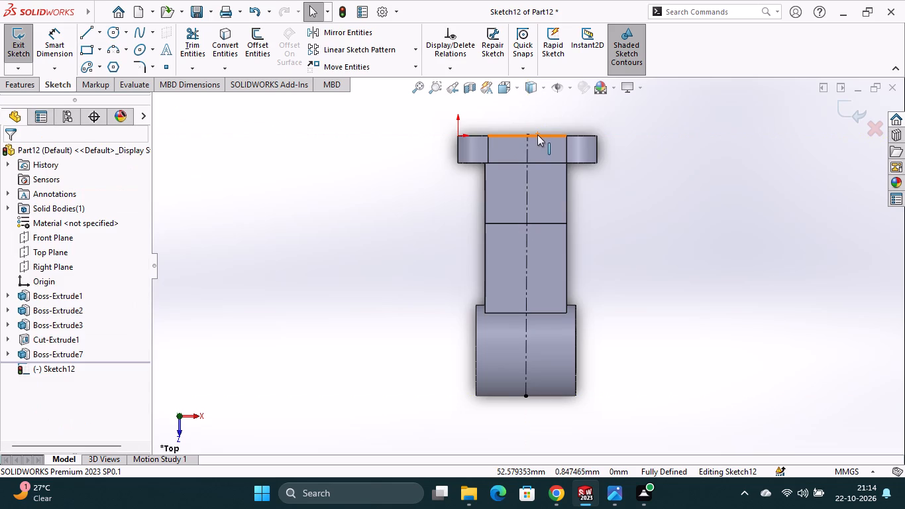
Sketch a corner rectangle about 23 by 63 mm around the centerline, from the arm's end edge past the foot cylinder.
left_click(97, 52)
left_click(114, 66)
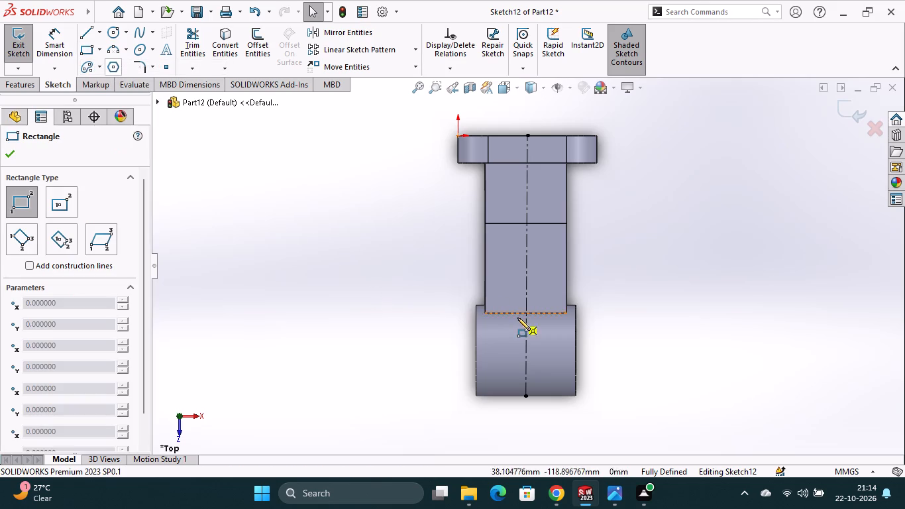
left_click(507, 313)
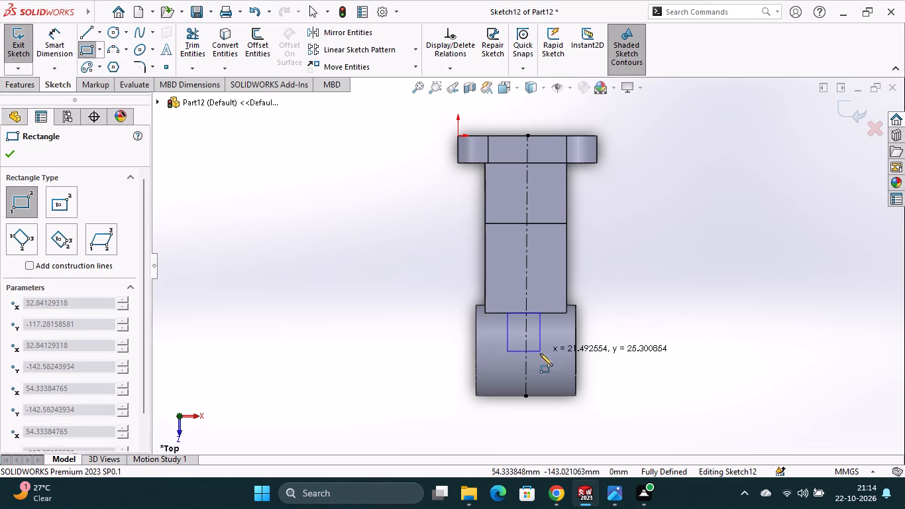
left_click(544, 409)
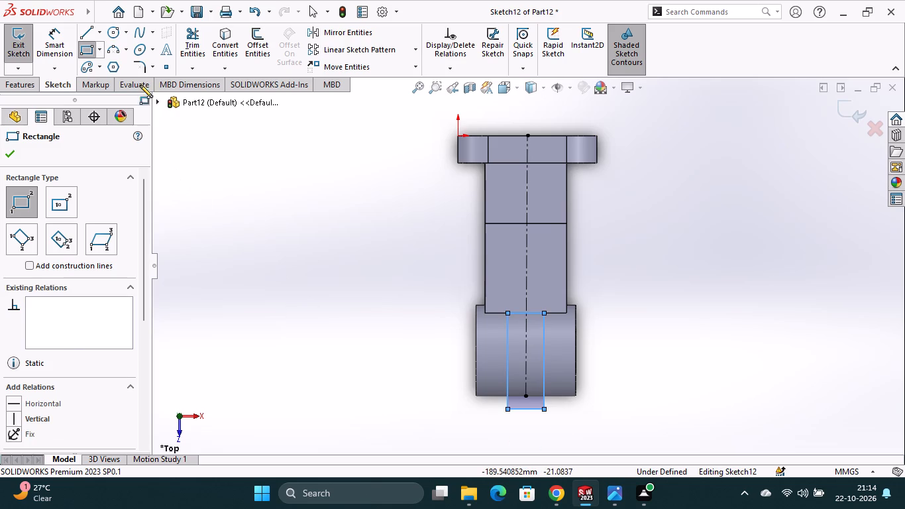
Dimension the rectangle's length as drawn and set its width to 18 mm.
left_click(65, 40)
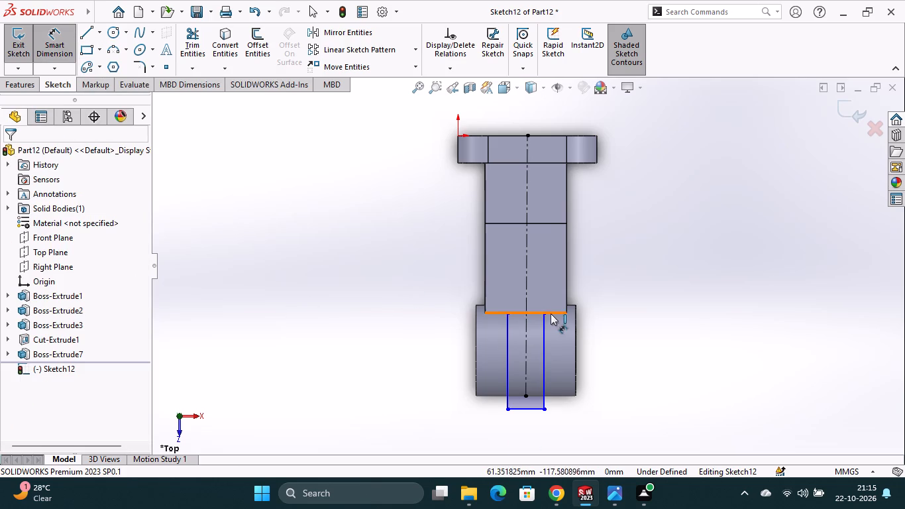
left_click(547, 361)
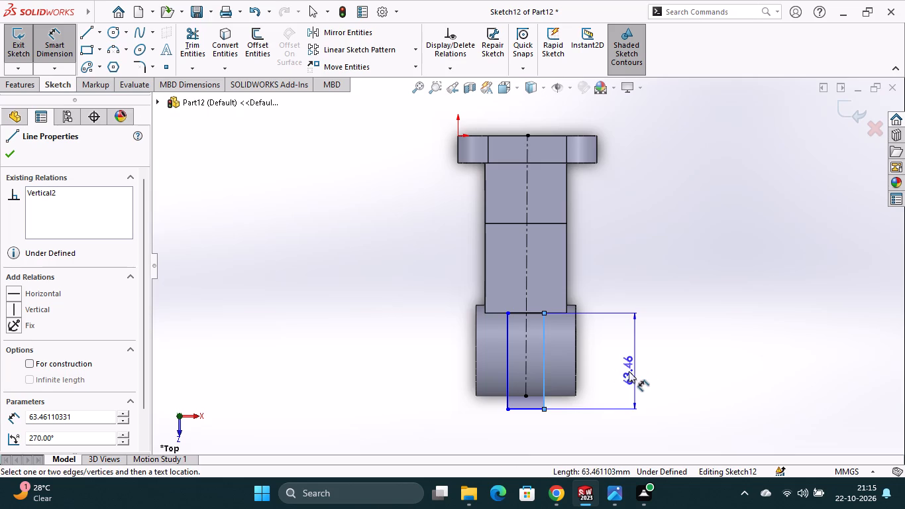
left_click(620, 372)
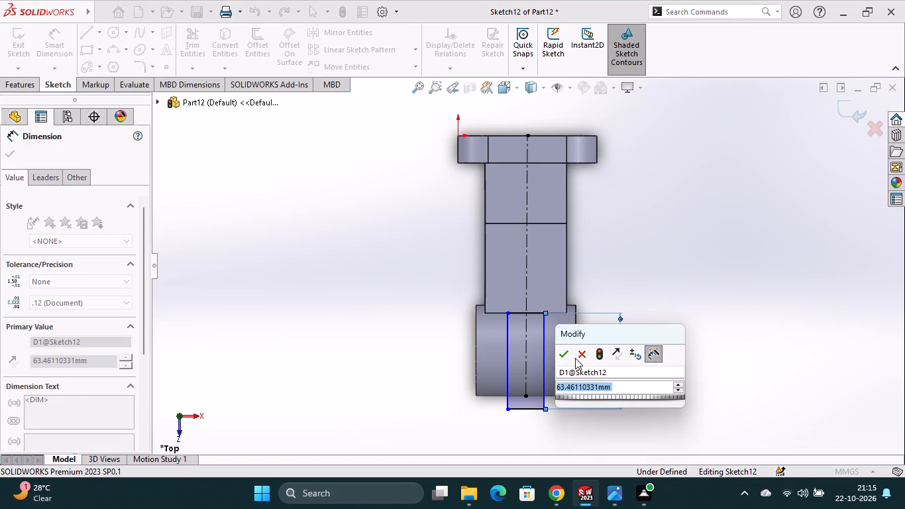
left_click(564, 351)
left_click(534, 311)
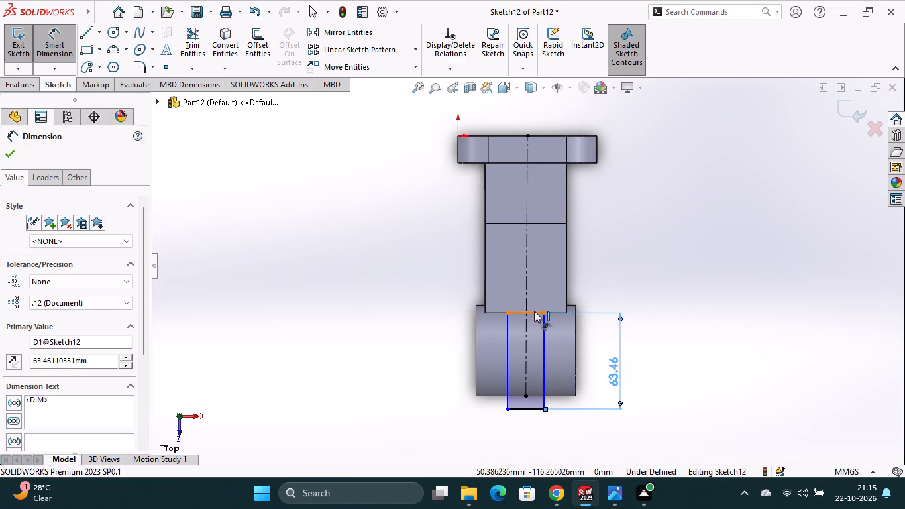
left_click(537, 294)
type("18")
key("Return")
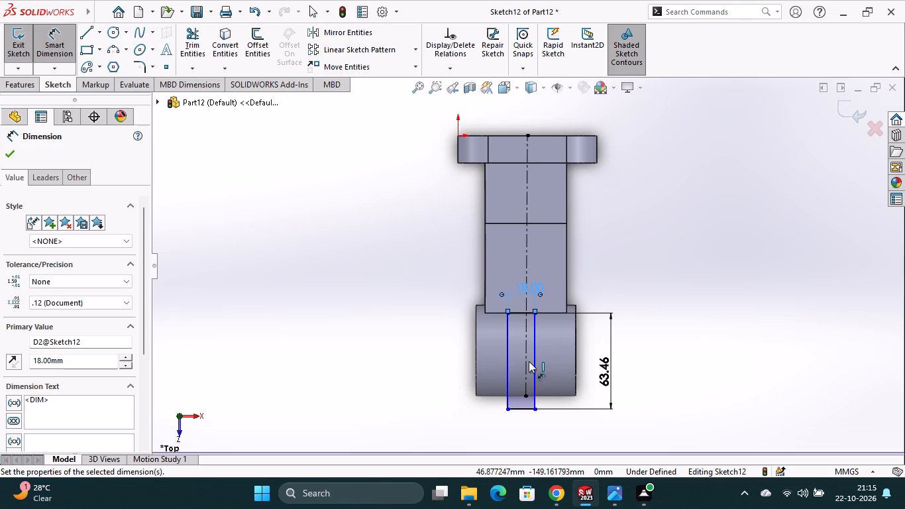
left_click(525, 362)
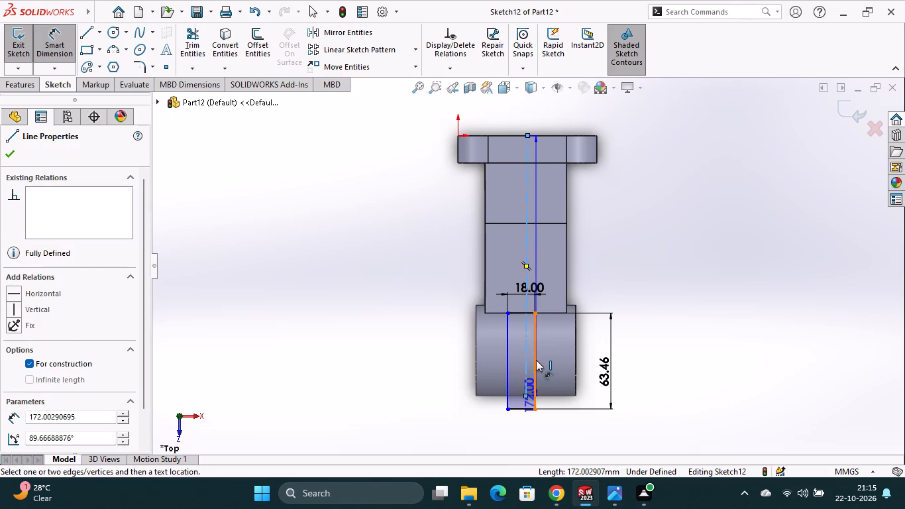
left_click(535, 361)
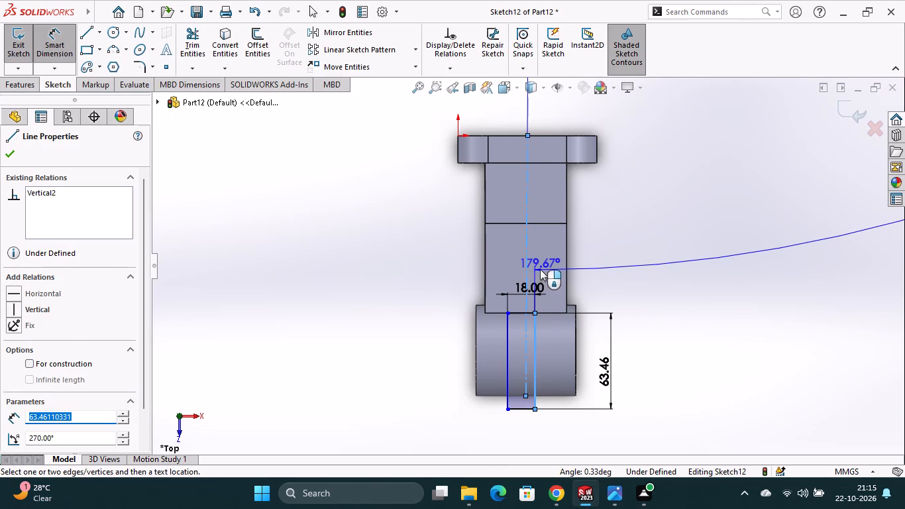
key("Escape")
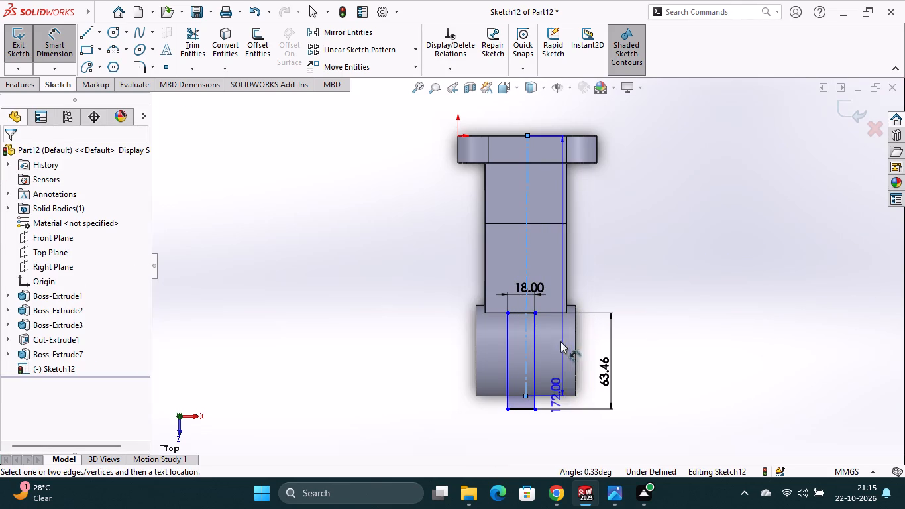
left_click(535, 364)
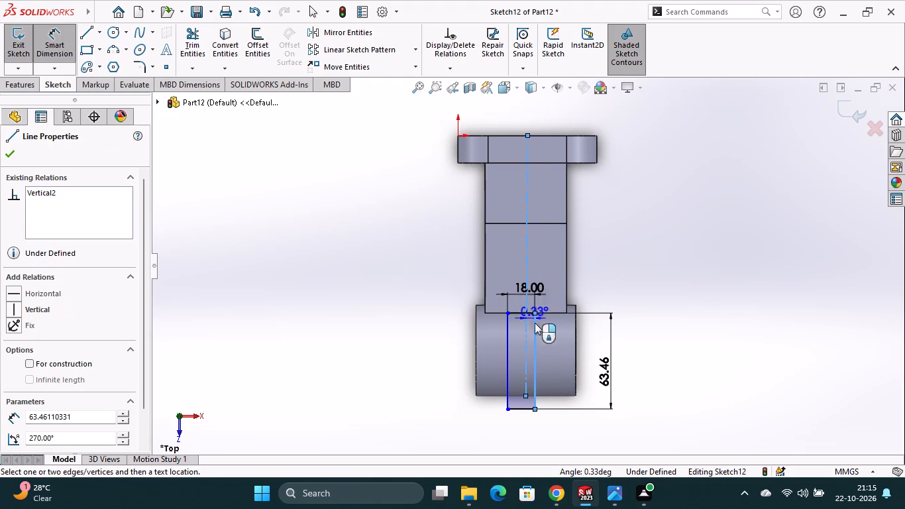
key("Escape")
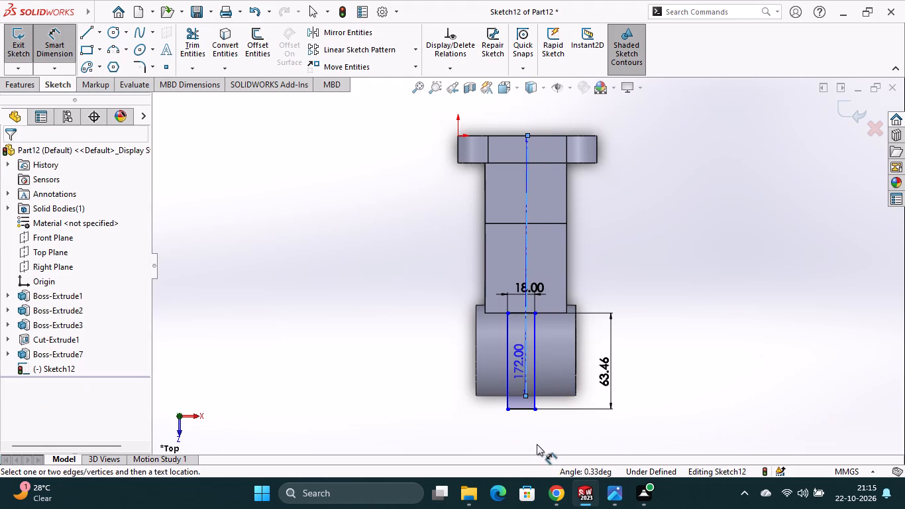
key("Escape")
Set the horizontal distance from the centerline's lower endpoint to the rectangle's nearby corner to 9 mm.
left_click(527, 398)
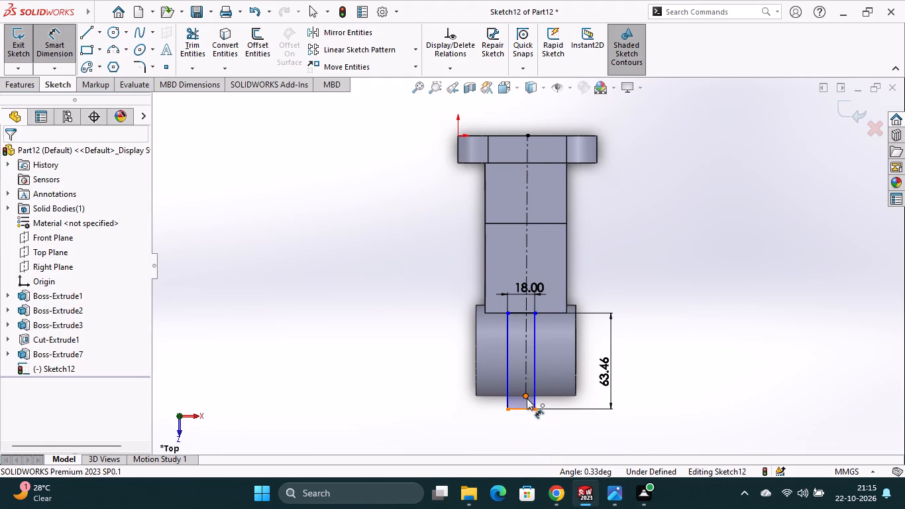
left_click(534, 411)
left_click(532, 431)
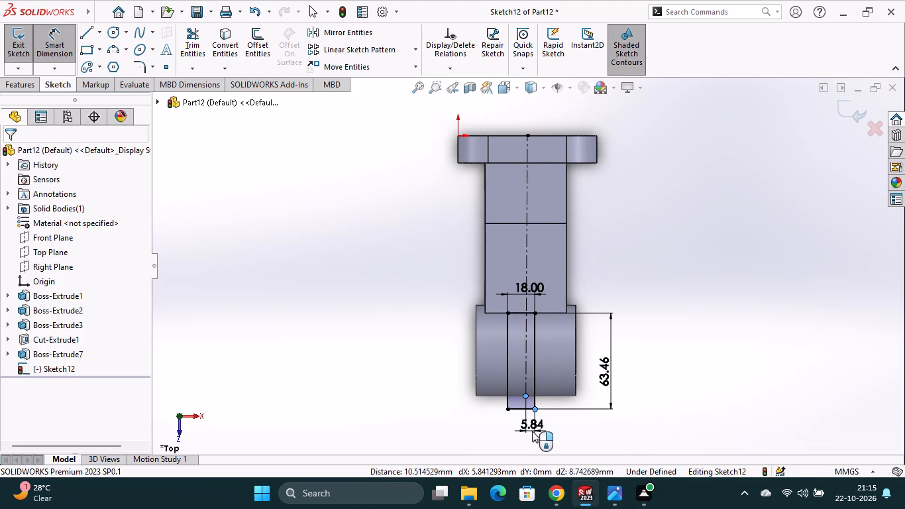
key("9")
key("Return")
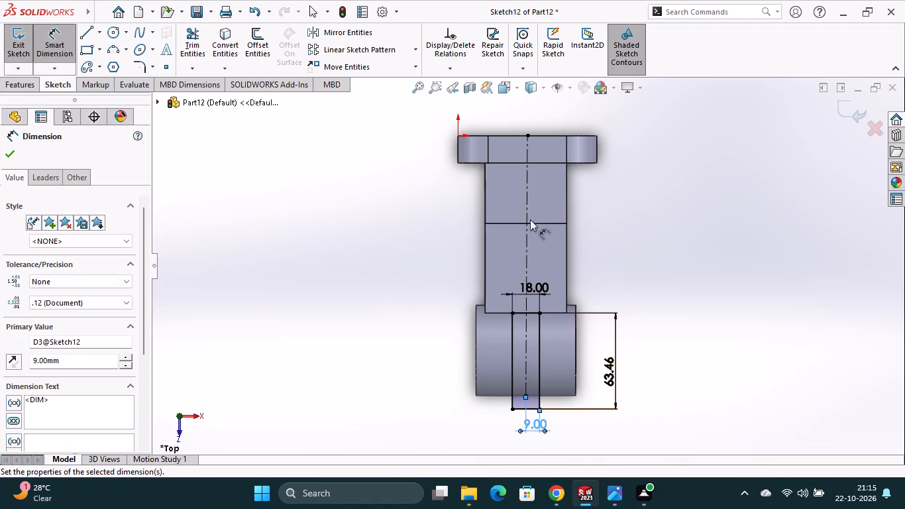
Cut-extrude the rectangle through the foot cylinder with the end condition Through All - Both.
left_click(25, 89)
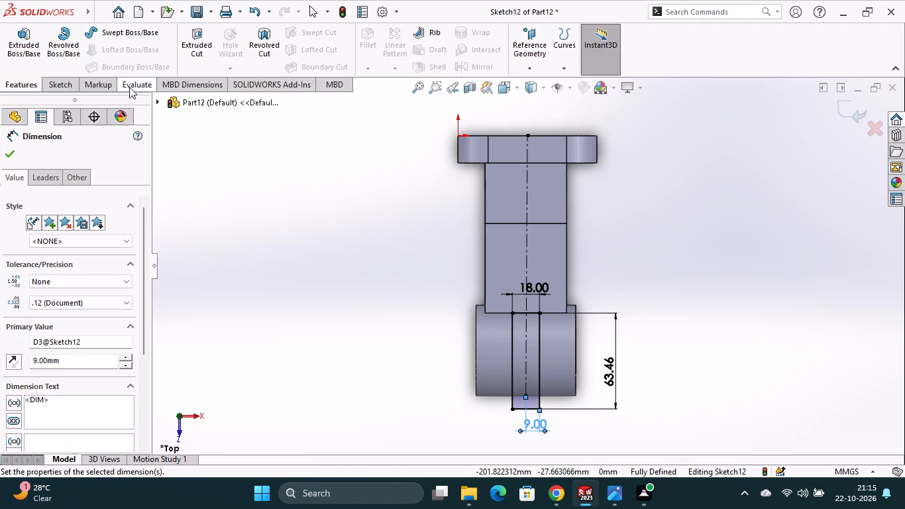
left_click(189, 64)
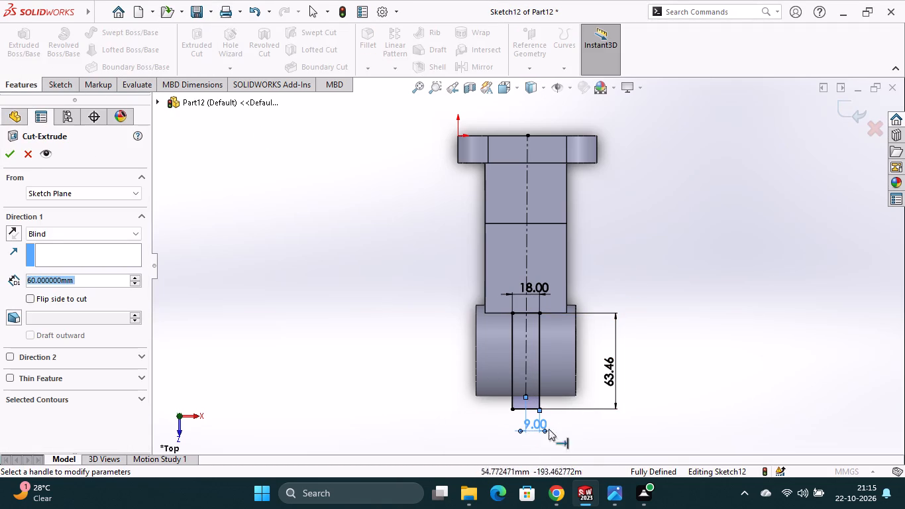
left_click(521, 335)
middle_click_drag(625, 423, 638, 408)
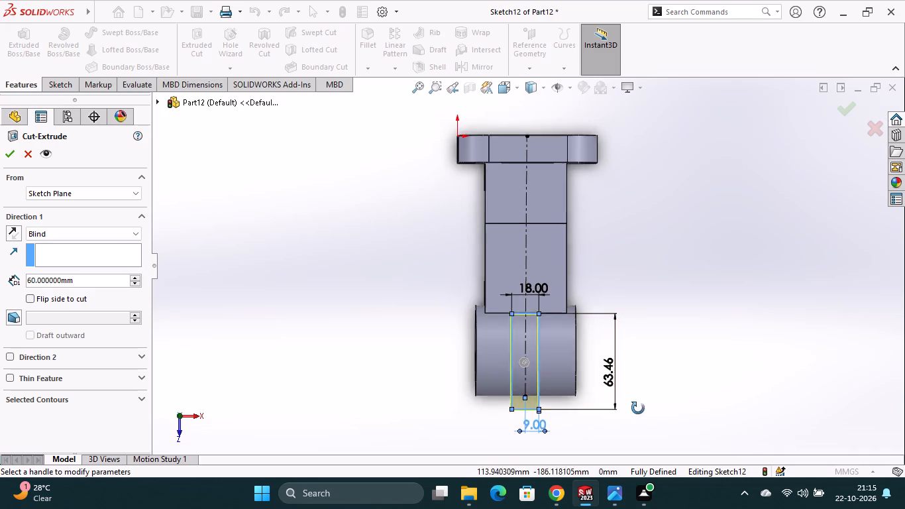
middle_click_drag(638, 408, 665, 349)
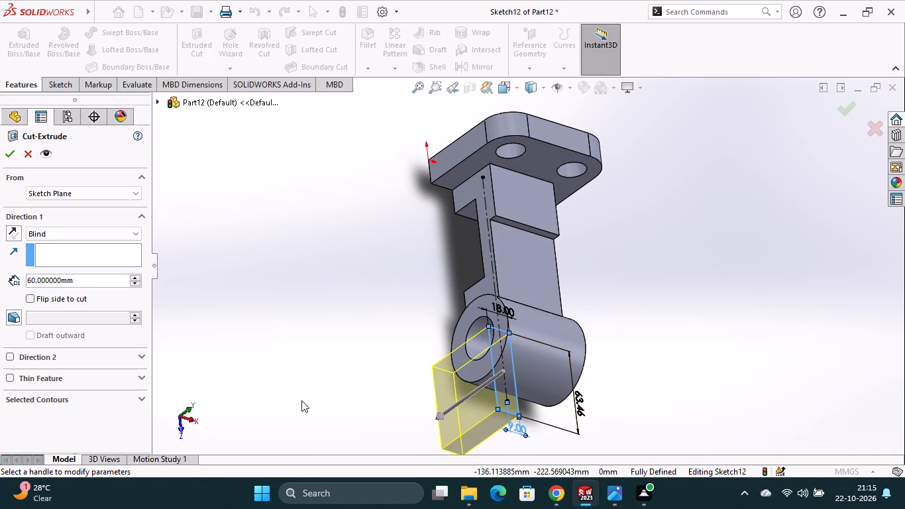
left_click(56, 234)
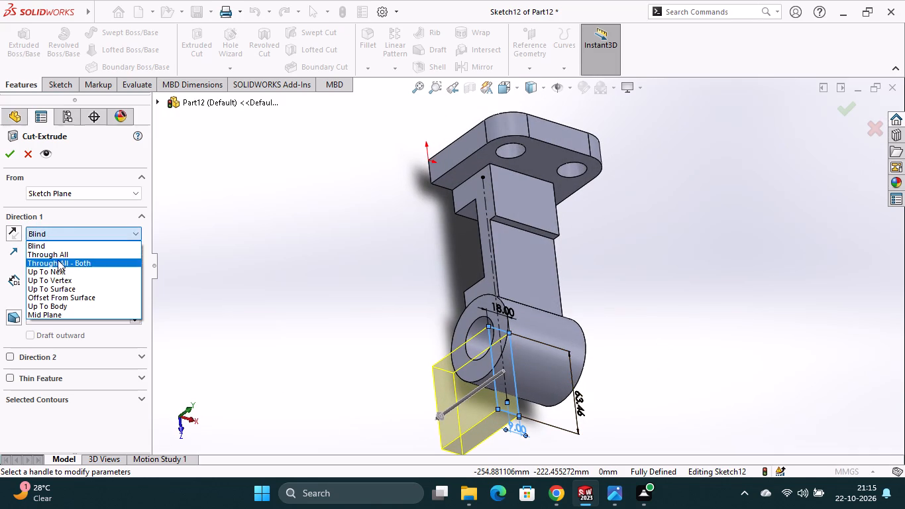
left_click(57, 261)
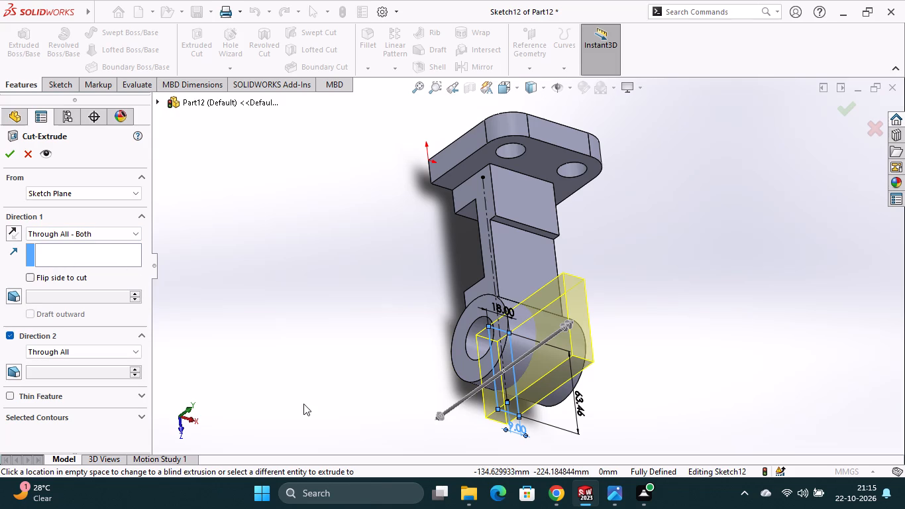
middle_click_drag(309, 405, 372, 378)
left_click(9, 156)
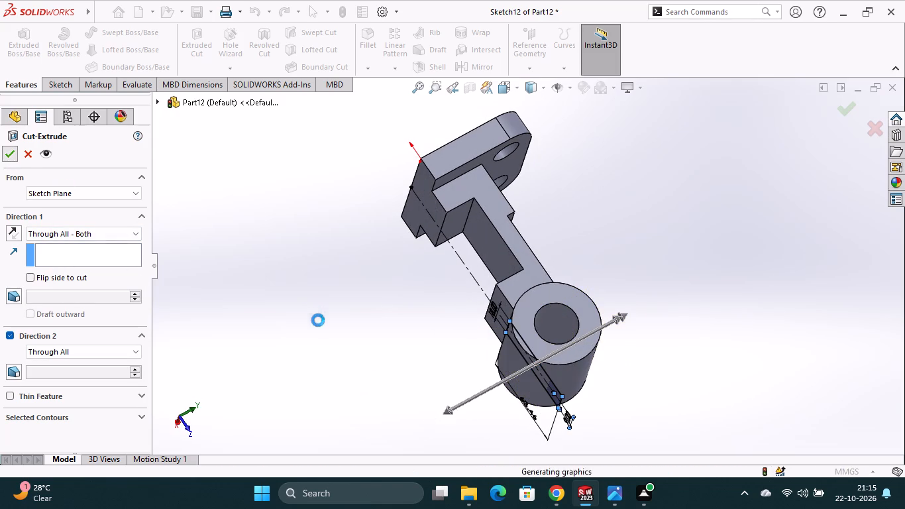
Start a sketch on the foot cylinder's outer end face and draw a 30 mm horizontal centerline from the hole centre to the rim.
left_click(317, 325)
middle_click_drag(681, 377, 593, 373)
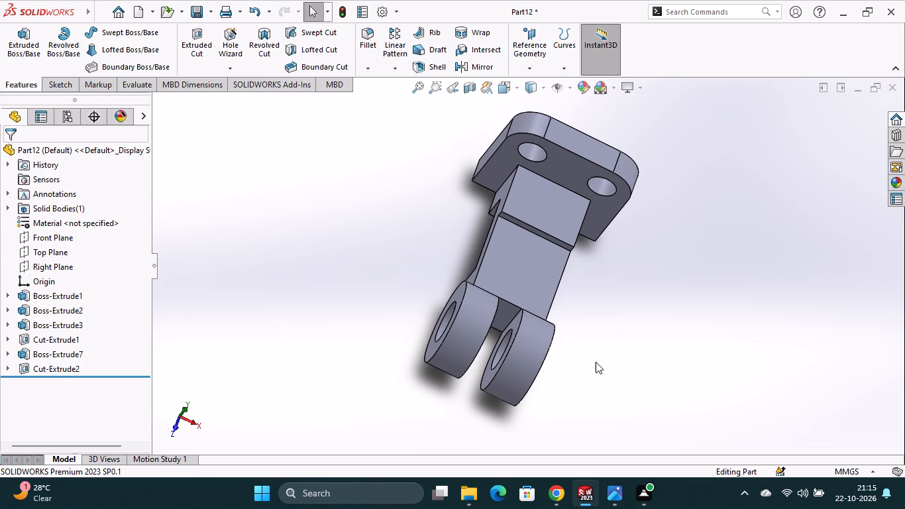
scroll(596, 362, "up", 1)
middle_click_drag(587, 331, 578, 337)
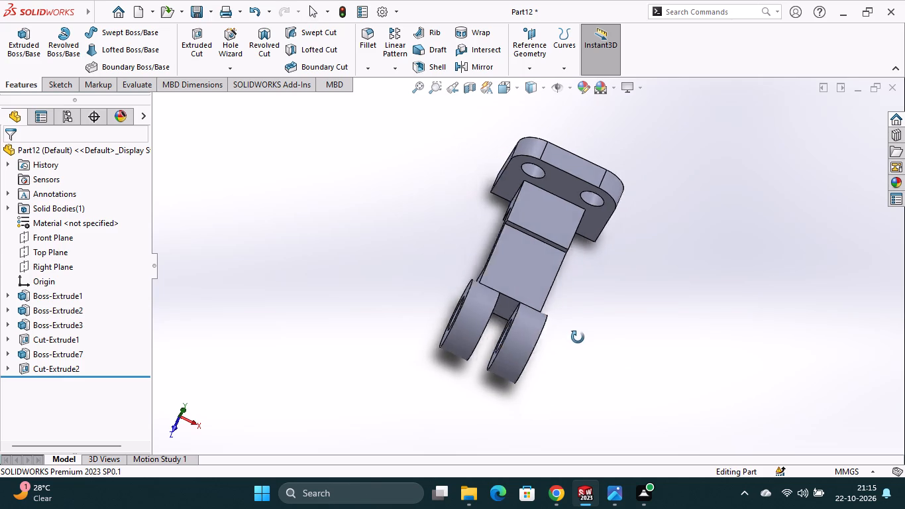
middle_click_drag(578, 337, 568, 339)
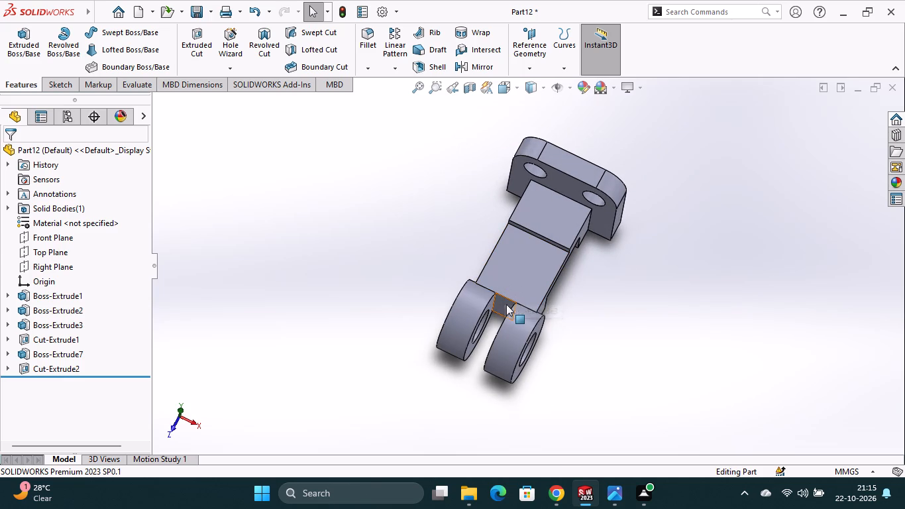
middle_click_drag(570, 349, 529, 343)
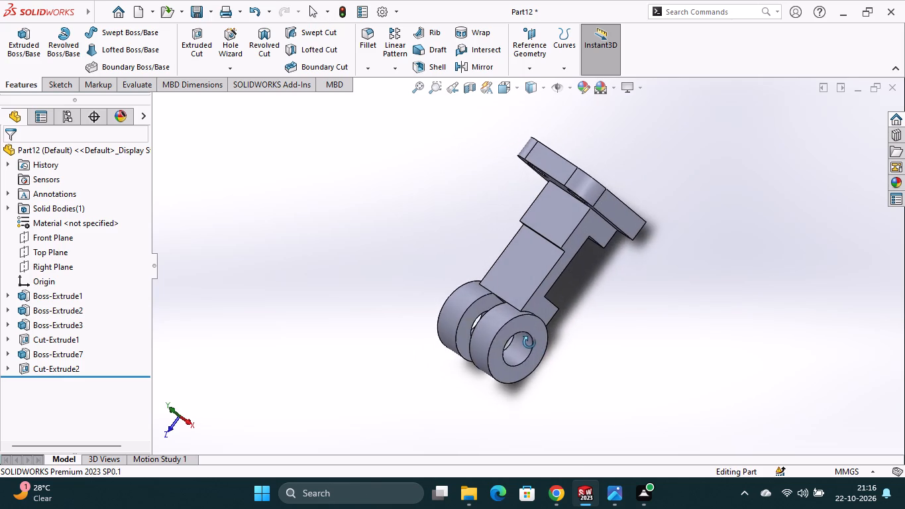
middle_click_drag(529, 343, 529, 339)
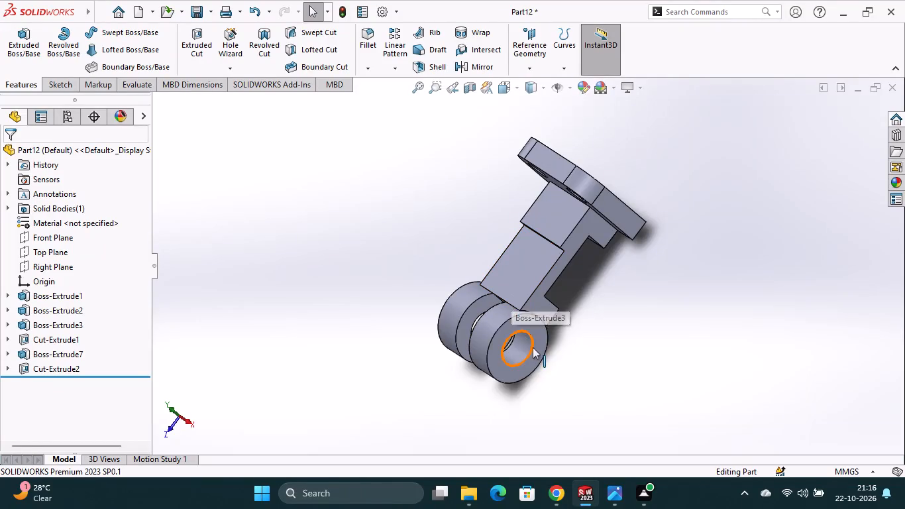
left_click(517, 325)
left_click(579, 292)
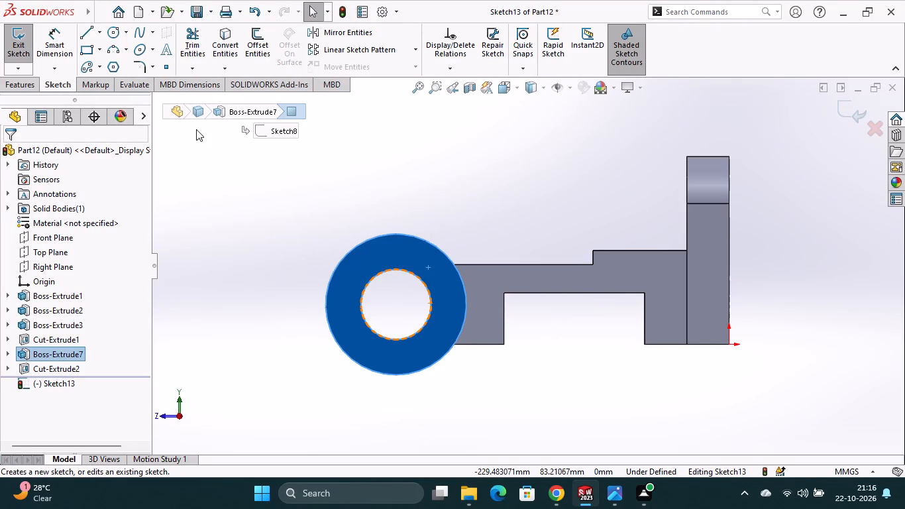
left_click(100, 34)
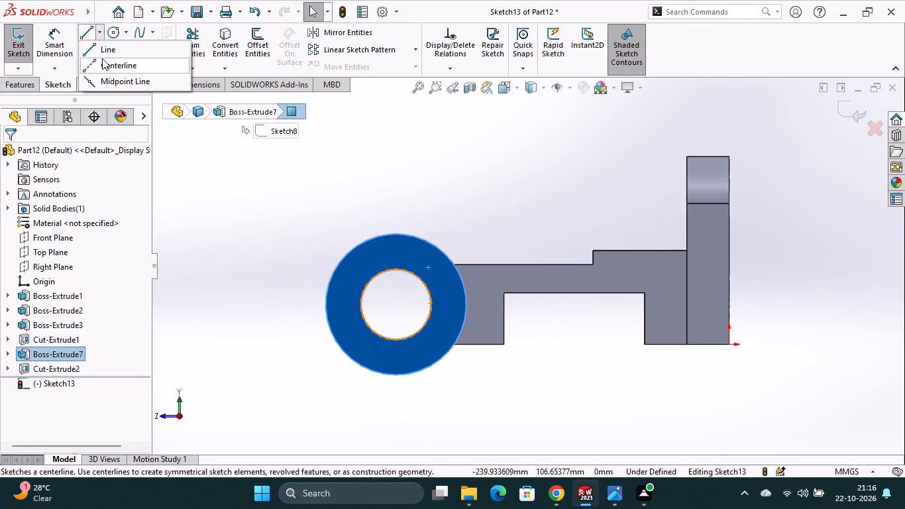
left_click(103, 64)
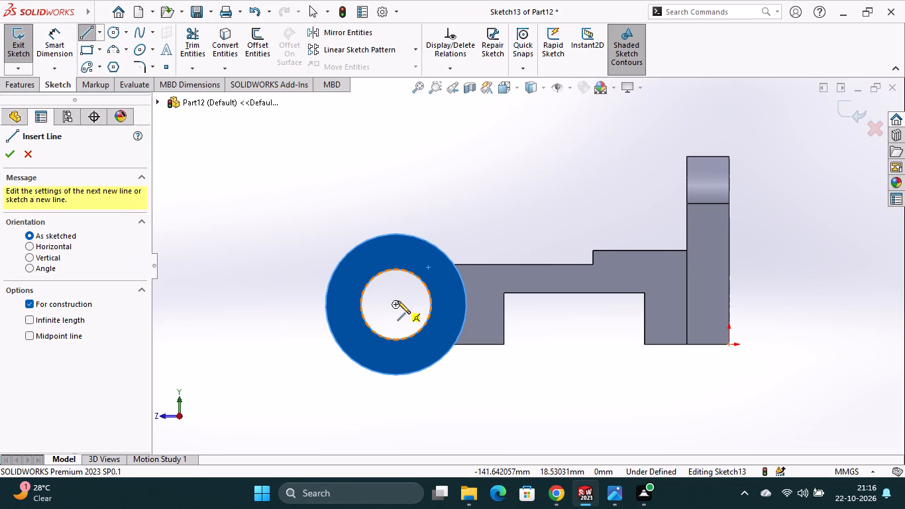
left_click(395, 305)
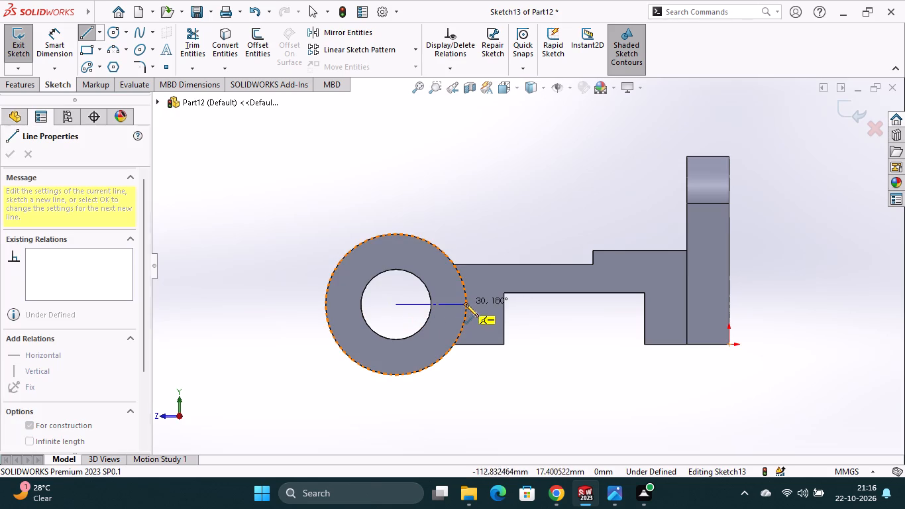
left_click(467, 305)
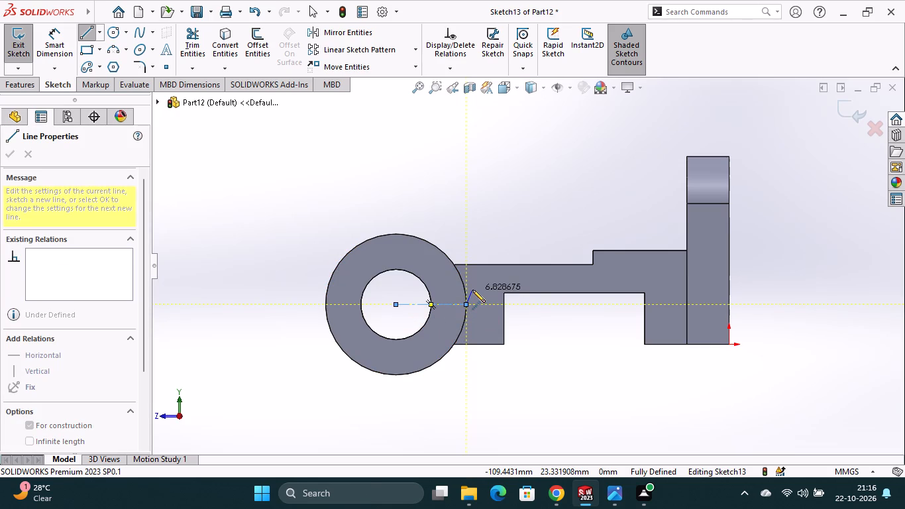
key("Escape")
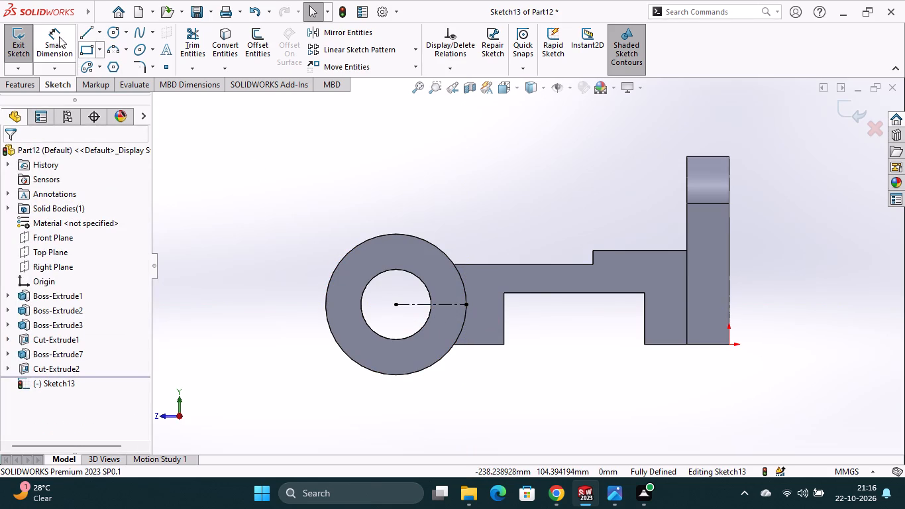
Dimension the length of the centerline on the cylinder's end face and close the sketch.
left_click(57, 35)
left_click(411, 305)
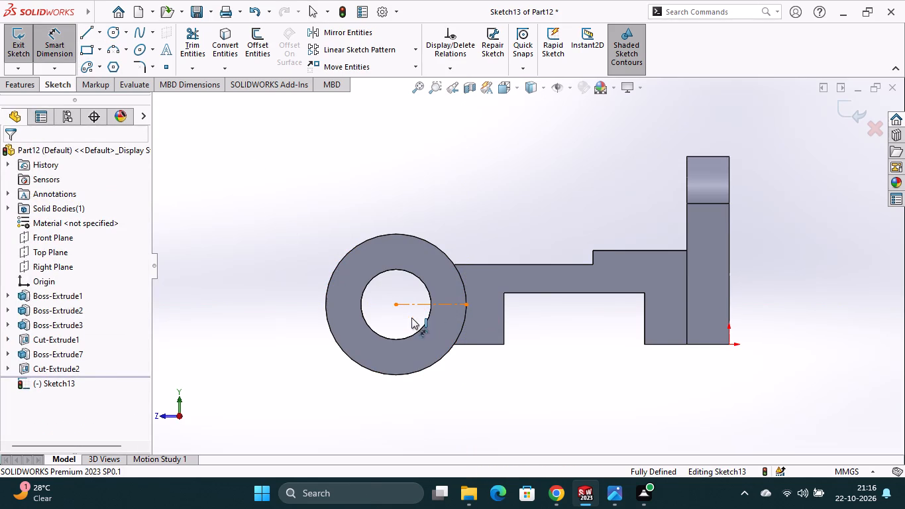
left_click(417, 392)
scroll(508, 381, "down", 1)
middle_click_drag(508, 381, 578, 431)
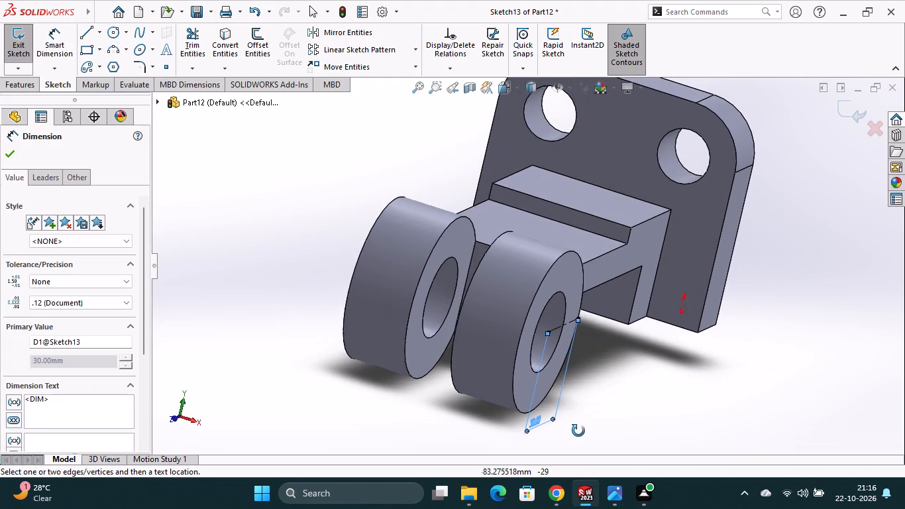
middle_click_drag(578, 431, 522, 429)
middle_click_drag(564, 337, 597, 382)
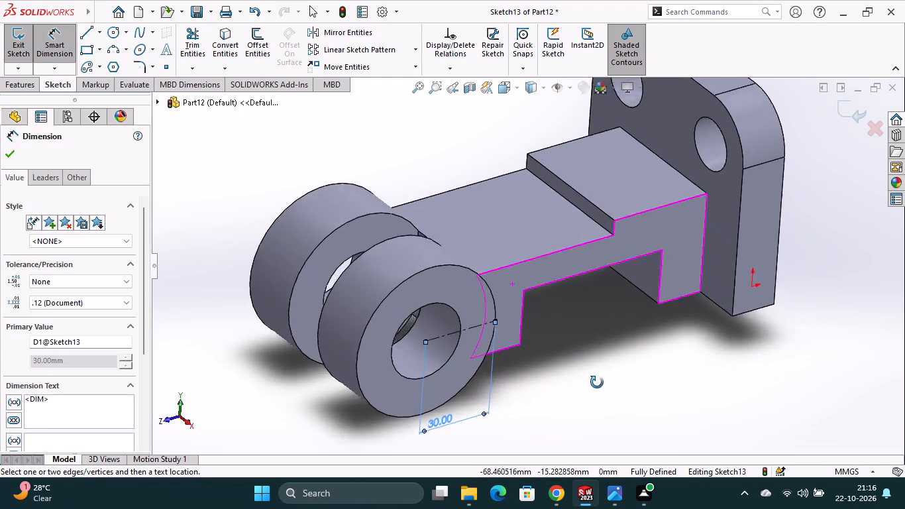
middle_click_drag(597, 382, 602, 392)
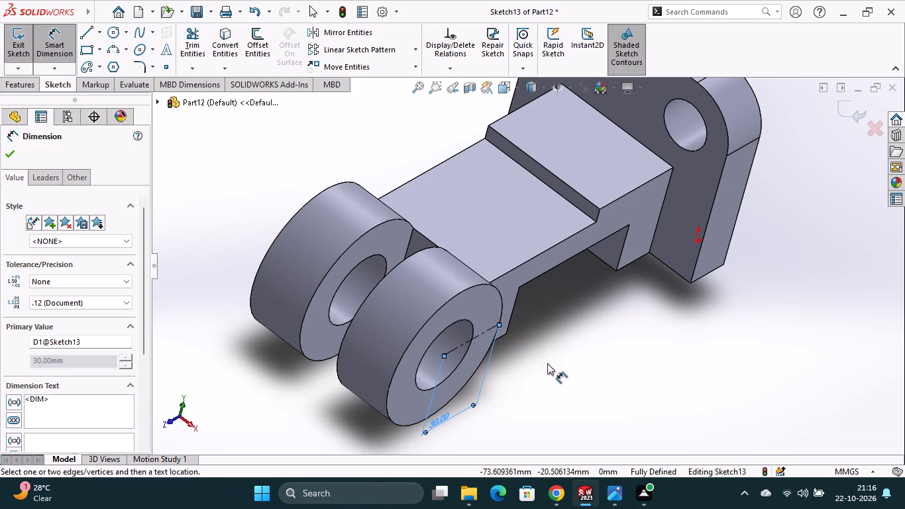
scroll(547, 363, "down", 1)
middle_click_drag(547, 363, 510, 331)
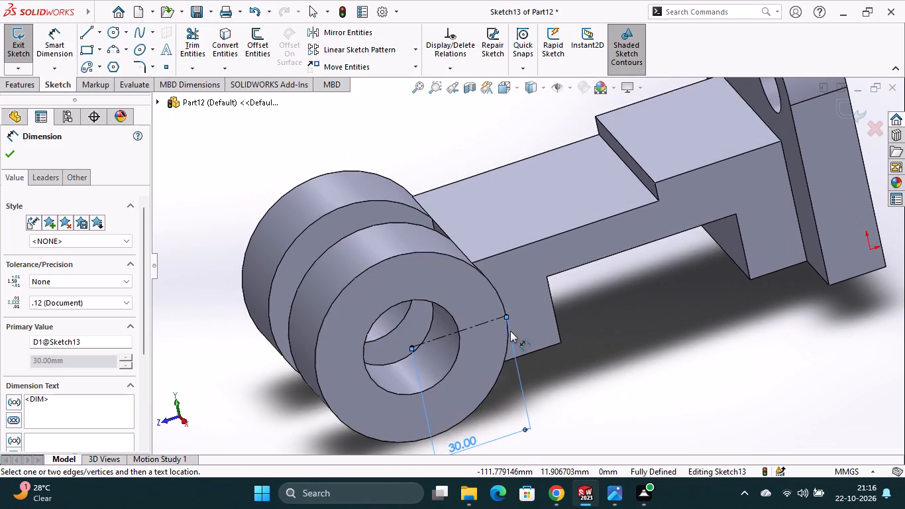
scroll(510, 331, "up", 1)
middle_click_drag(512, 238, 540, 298)
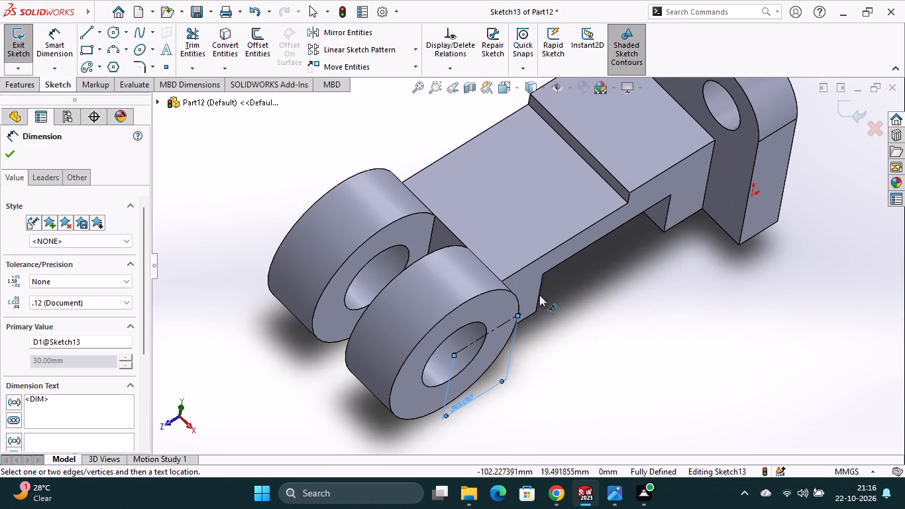
left_click(488, 233)
left_click(486, 199)
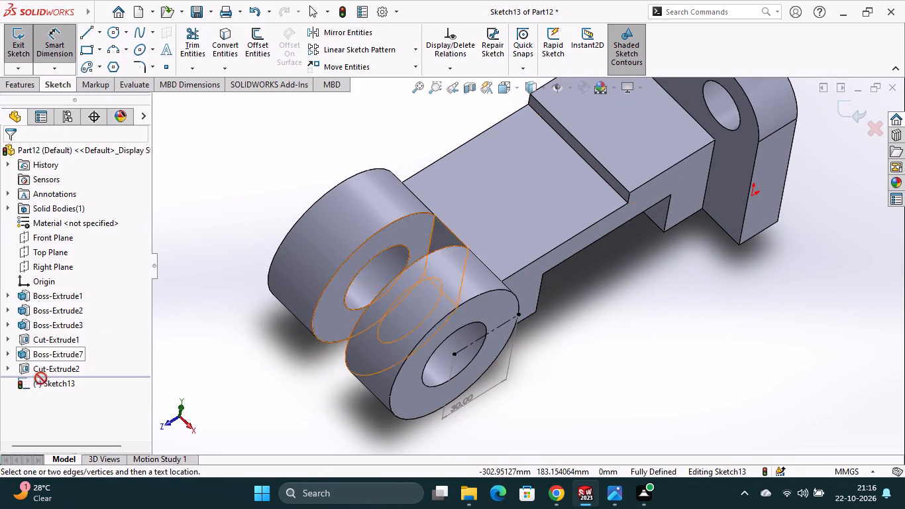
left_click(843, 108)
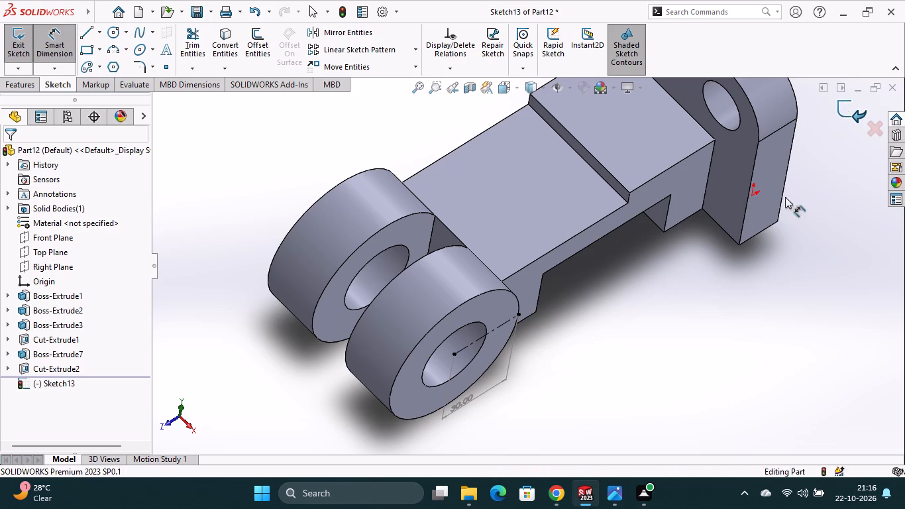
Start a sketch on the arm's lower top face and draw a horizontal centerline about 97 mm long from the cylinder's axis point across both lugs.
left_click(482, 216)
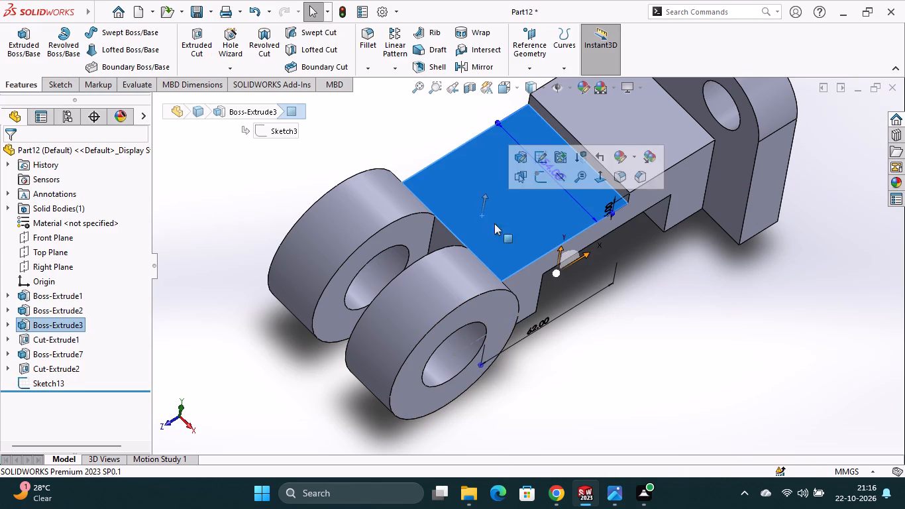
left_click(541, 179)
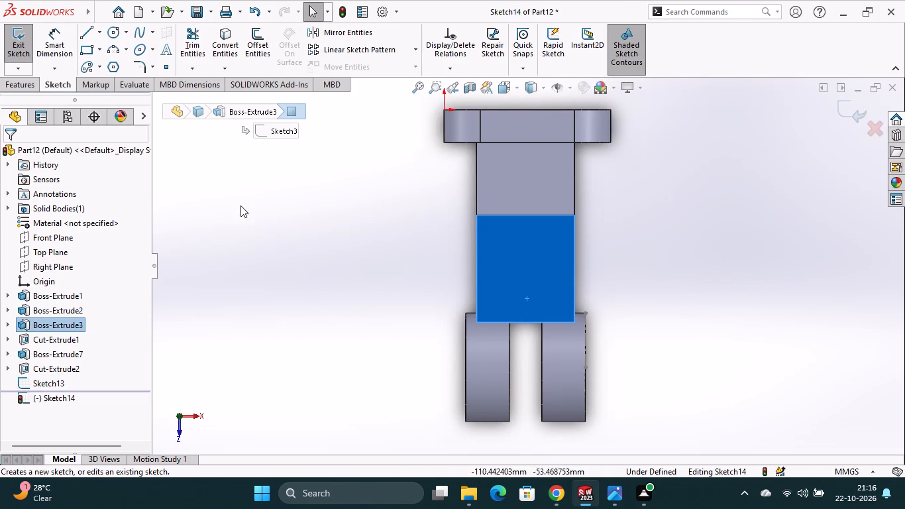
left_click(99, 33)
left_click(105, 61)
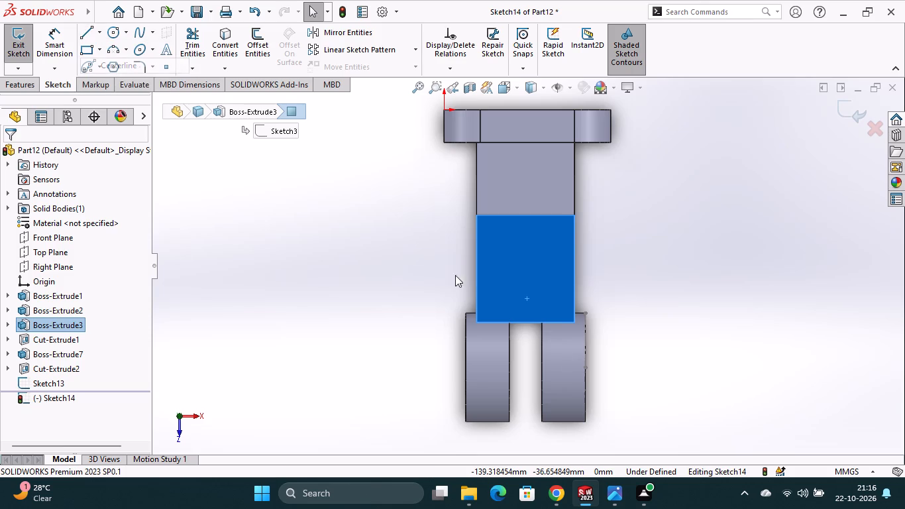
left_click(586, 369)
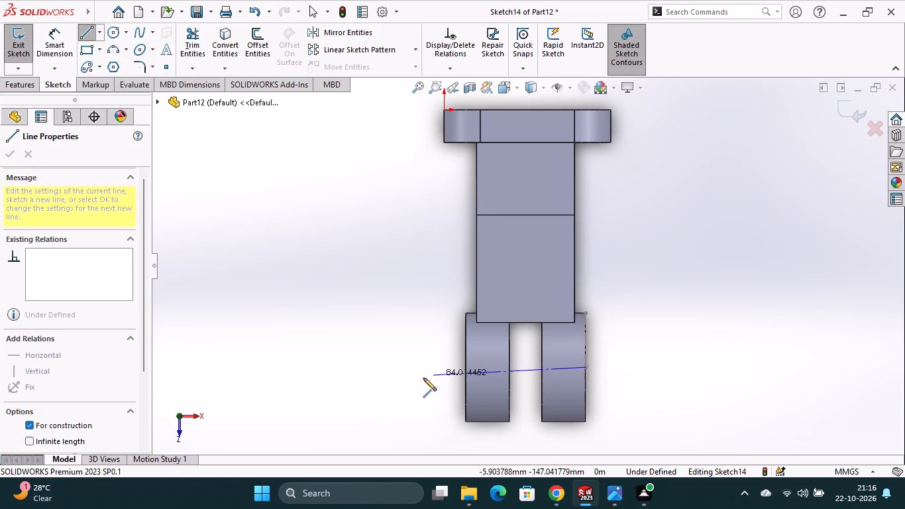
left_click(409, 366)
key("Escape")
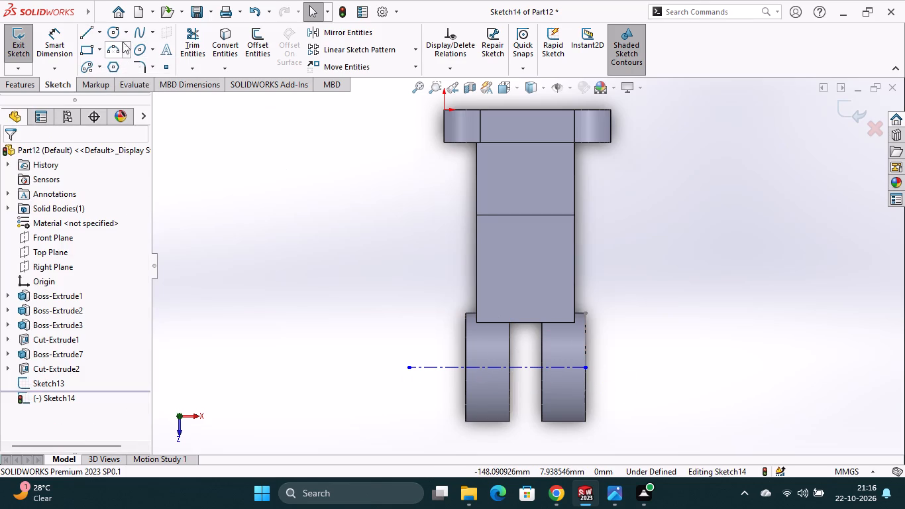
Convert the arm's end edge between the two lugs into the sketch.
left_click(225, 34)
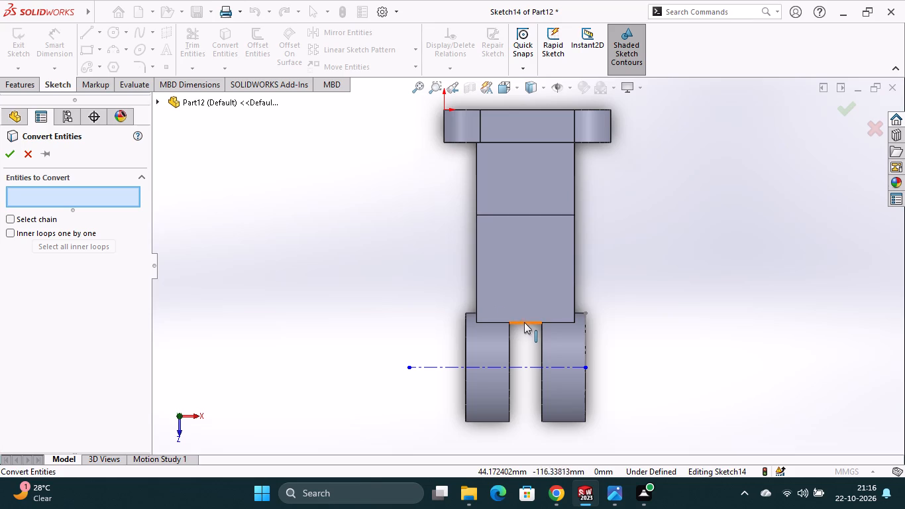
left_click(525, 323)
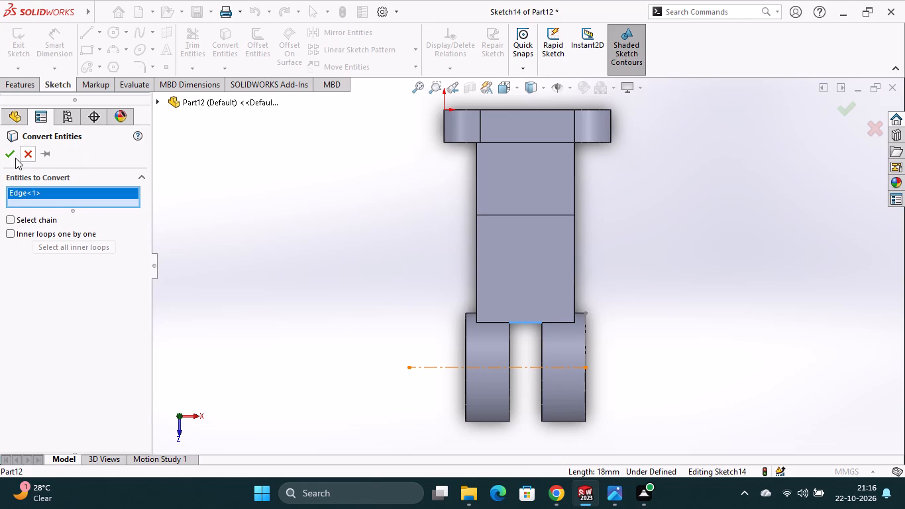
left_click(15, 157)
Dimension the distance between the converted edge and the centerline, keeping it as drawn.
left_click(58, 45)
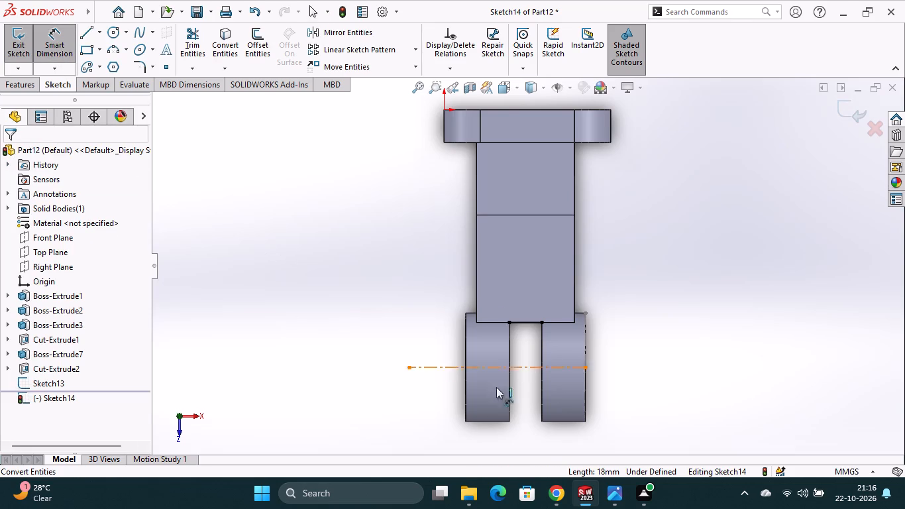
left_click(522, 323)
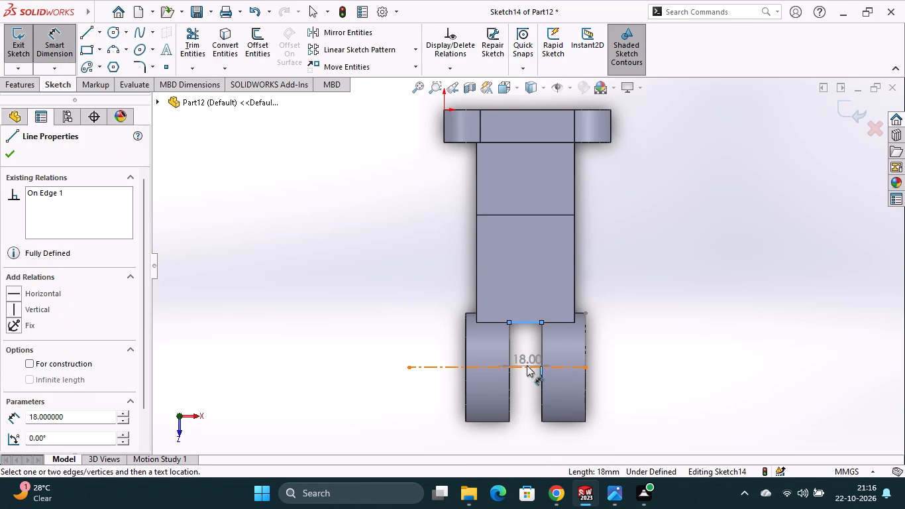
left_click(527, 367)
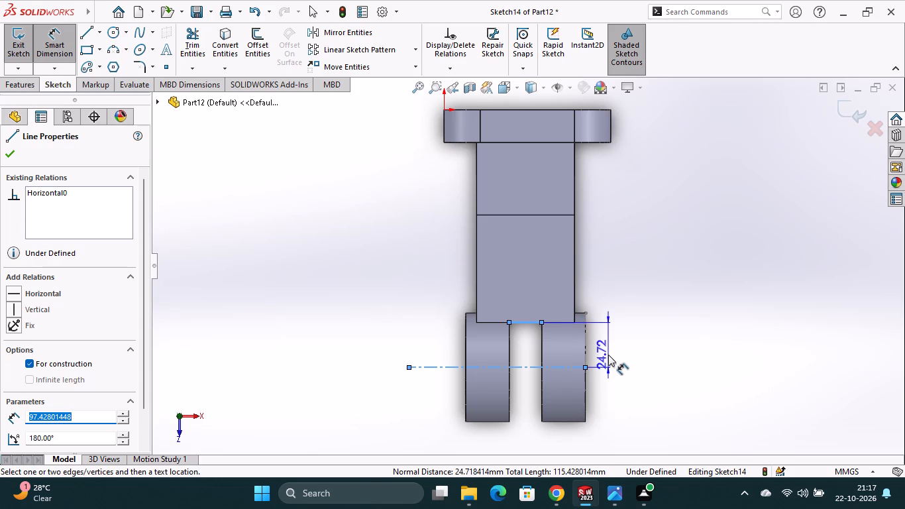
left_click(610, 349)
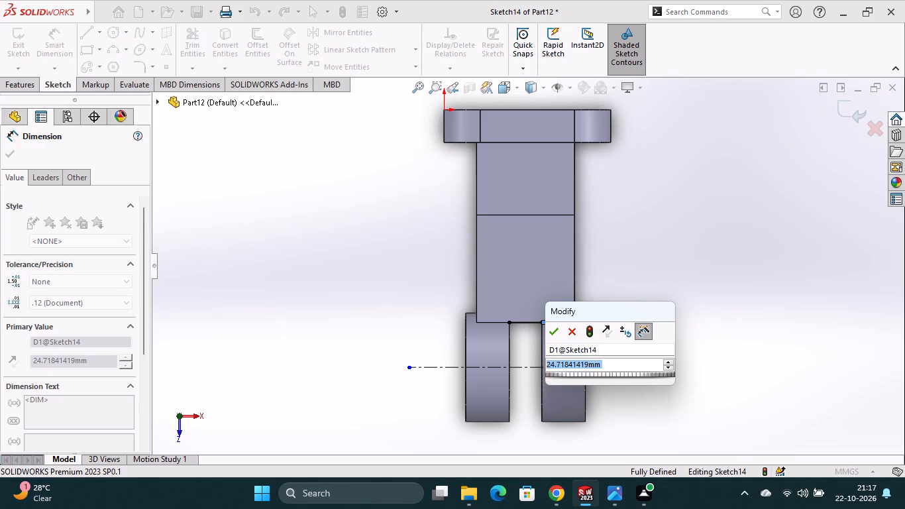
left_click(555, 329)
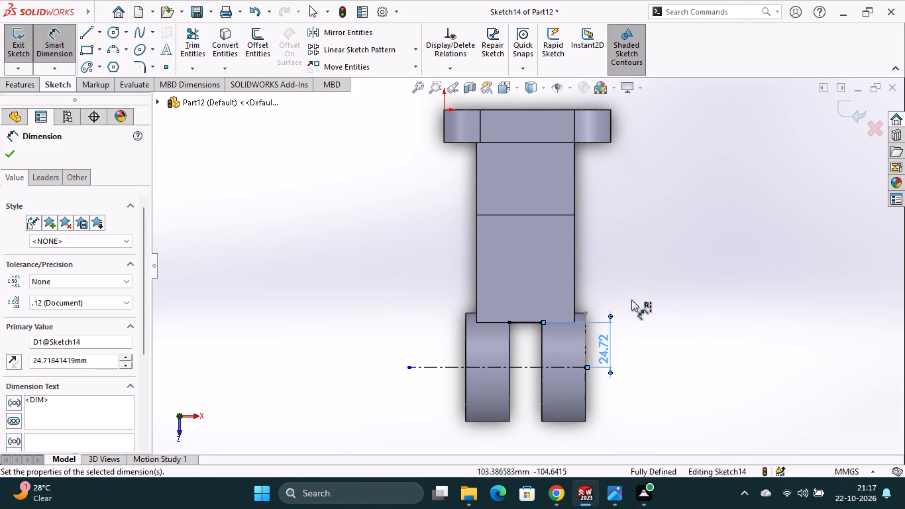
Draw three lines from the converted edge into the arm, closing an 18 mm wide rectangle in line with the slot.
left_click(85, 33)
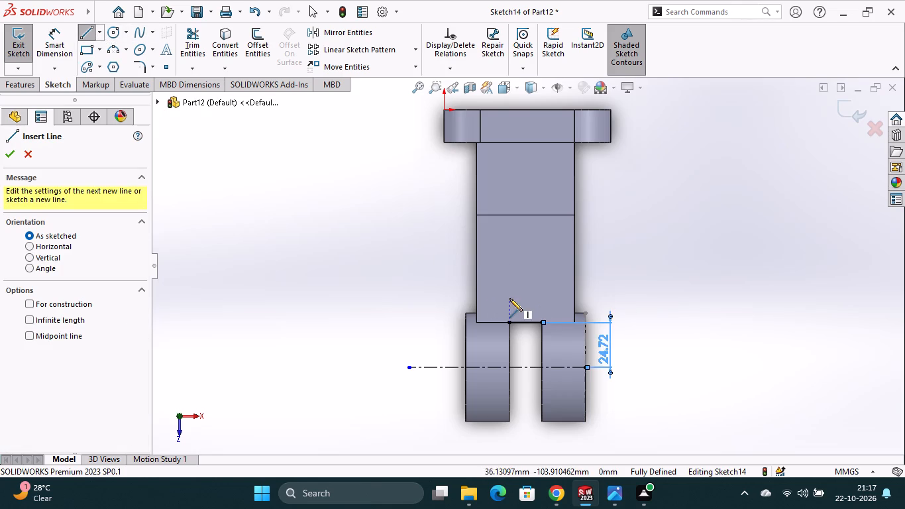
left_click(509, 323)
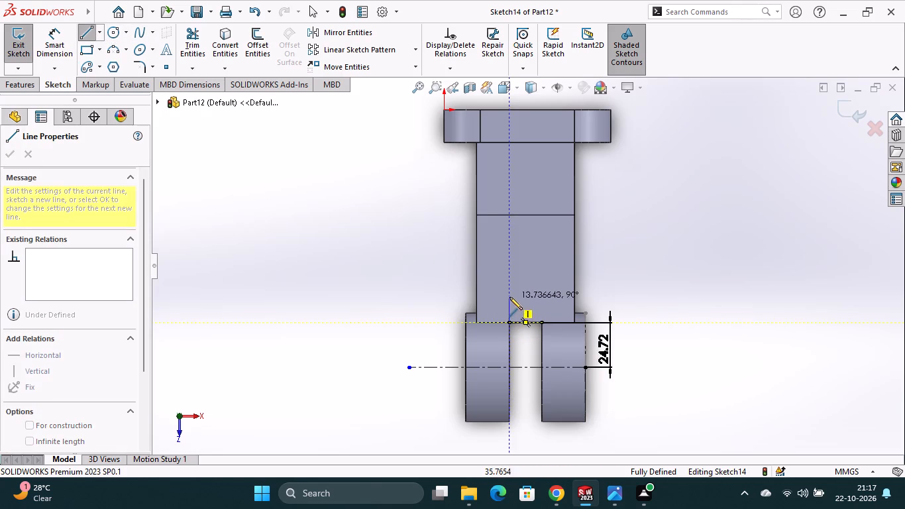
left_click(509, 296)
left_click(544, 298)
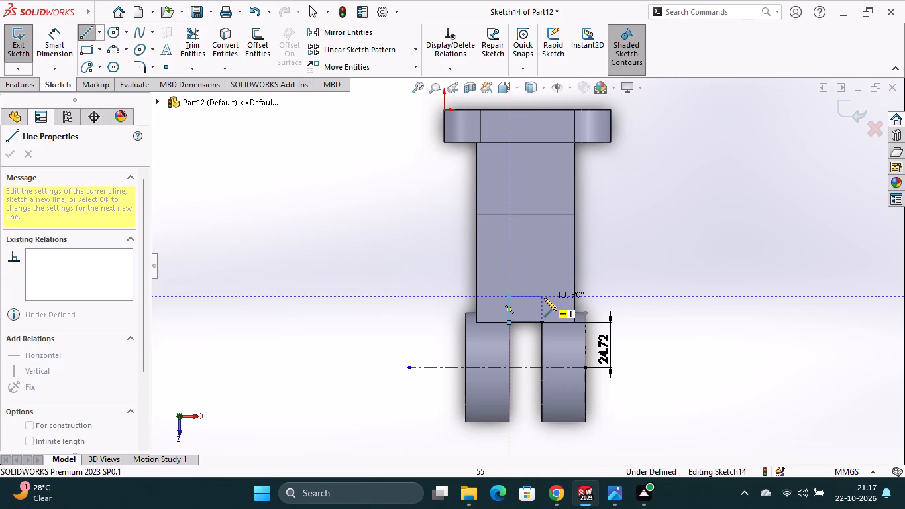
left_click(543, 323)
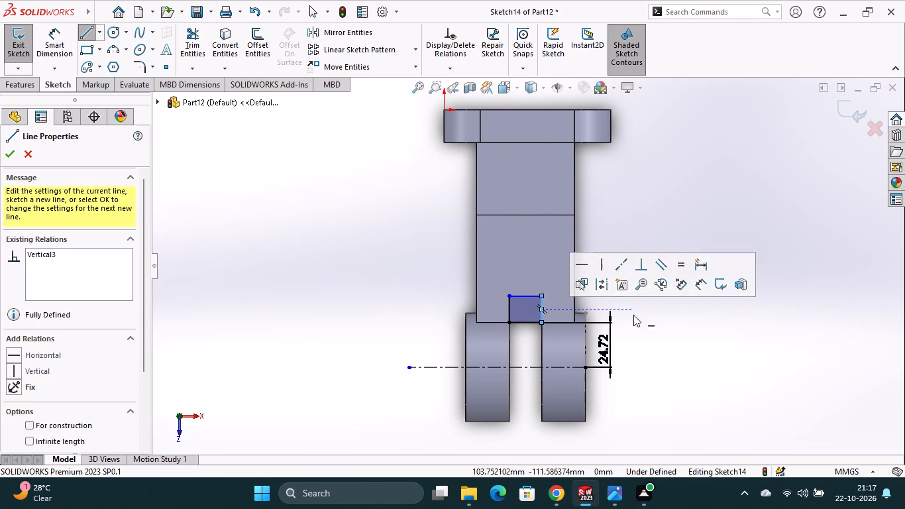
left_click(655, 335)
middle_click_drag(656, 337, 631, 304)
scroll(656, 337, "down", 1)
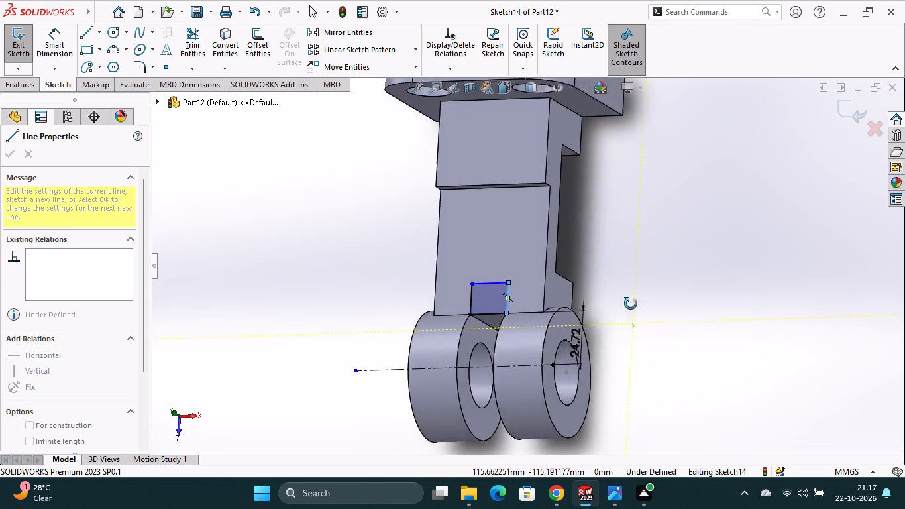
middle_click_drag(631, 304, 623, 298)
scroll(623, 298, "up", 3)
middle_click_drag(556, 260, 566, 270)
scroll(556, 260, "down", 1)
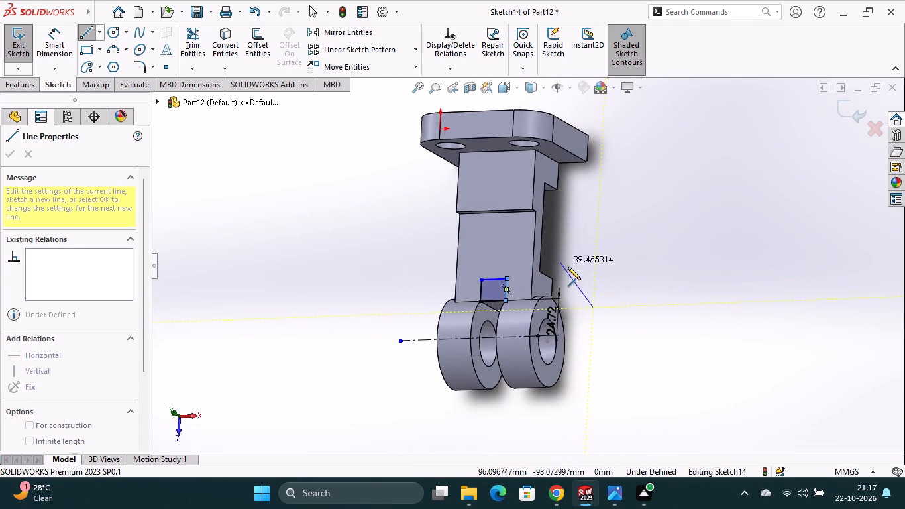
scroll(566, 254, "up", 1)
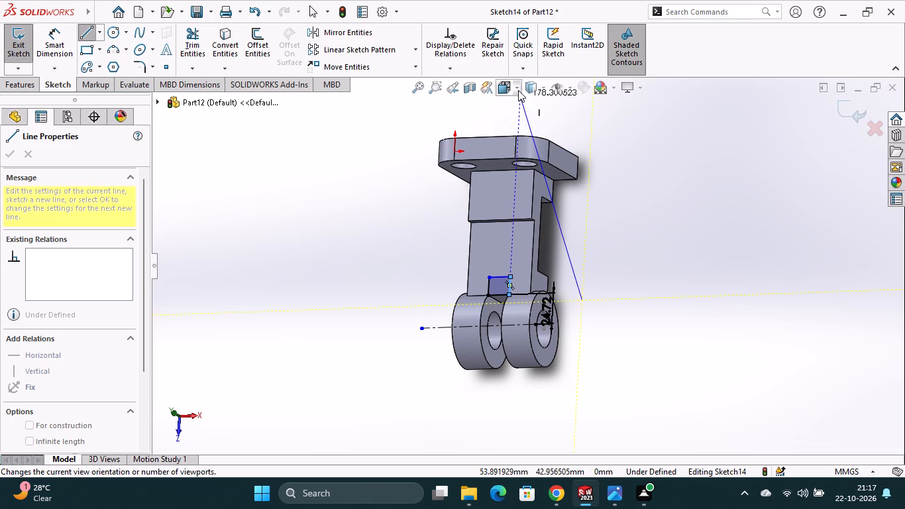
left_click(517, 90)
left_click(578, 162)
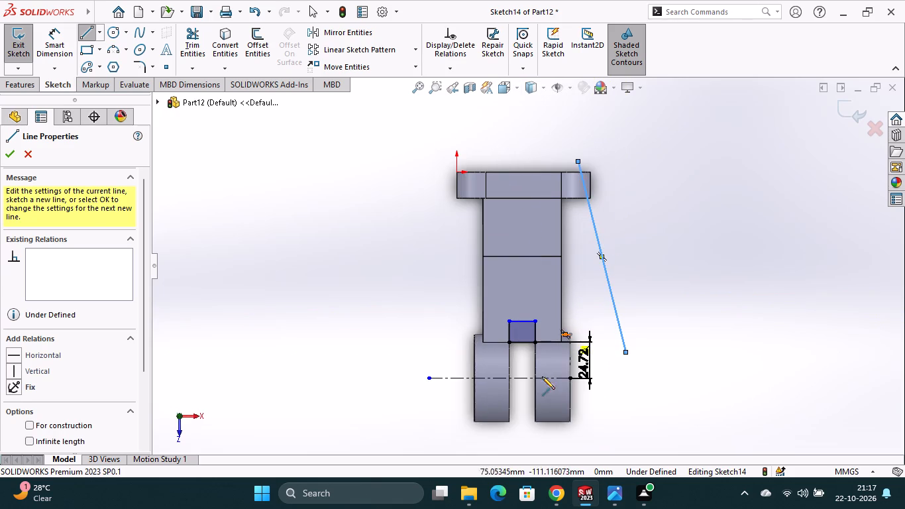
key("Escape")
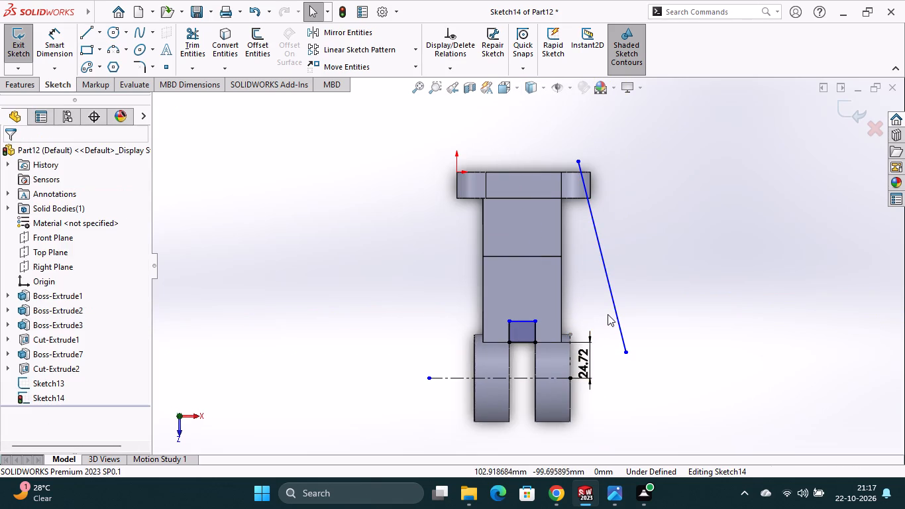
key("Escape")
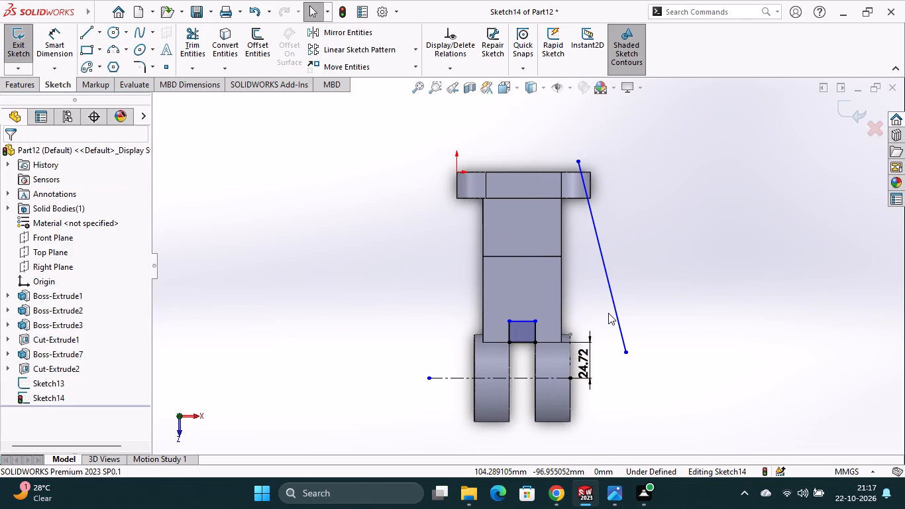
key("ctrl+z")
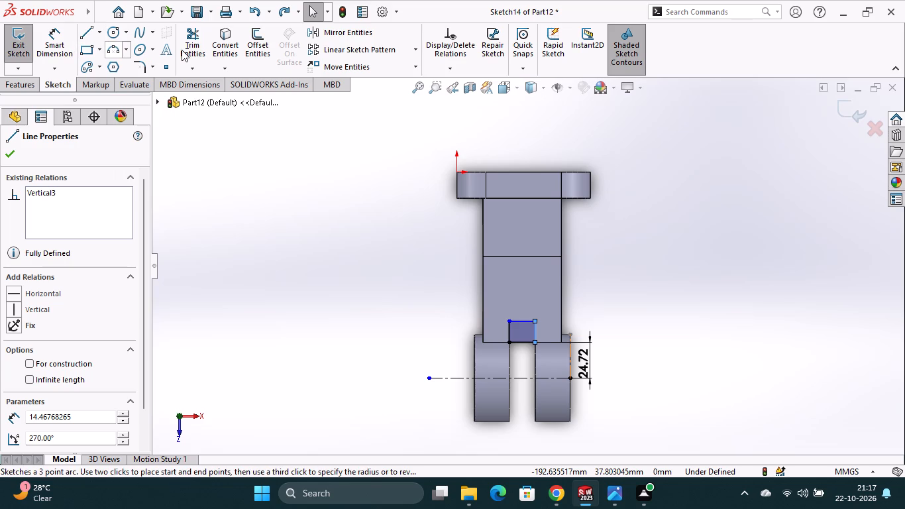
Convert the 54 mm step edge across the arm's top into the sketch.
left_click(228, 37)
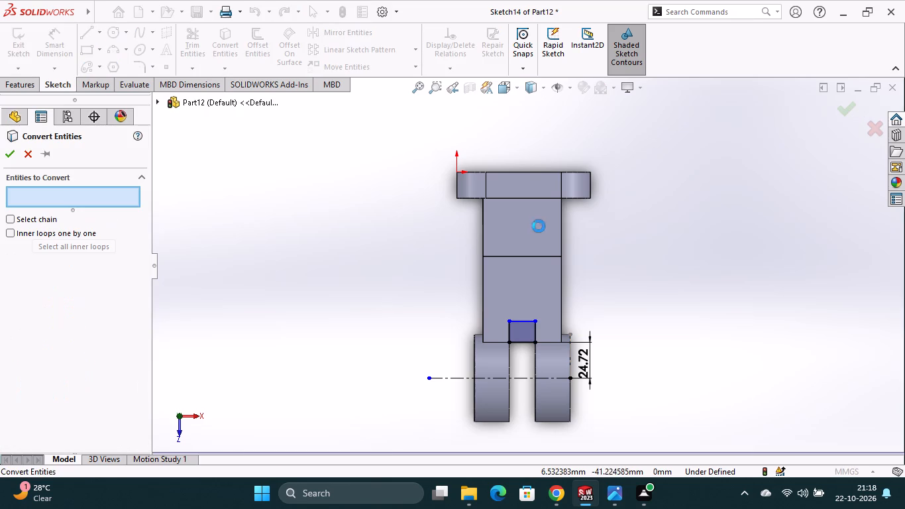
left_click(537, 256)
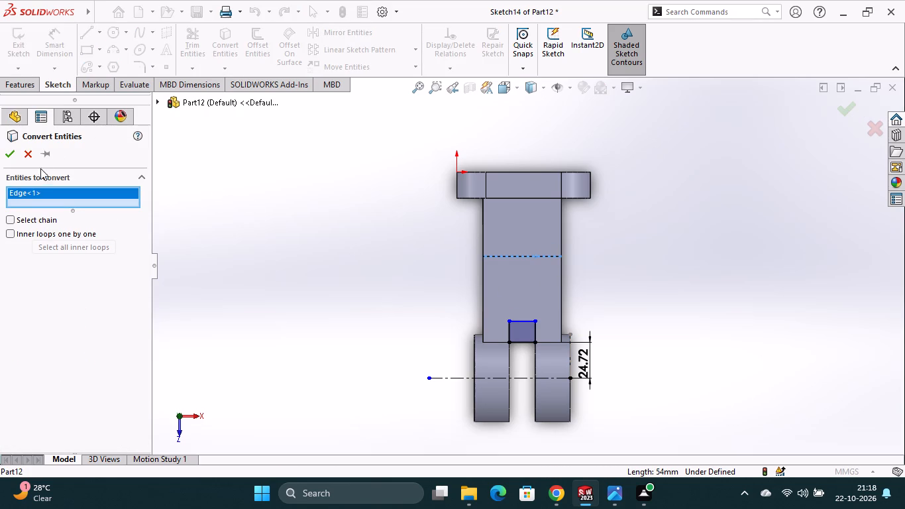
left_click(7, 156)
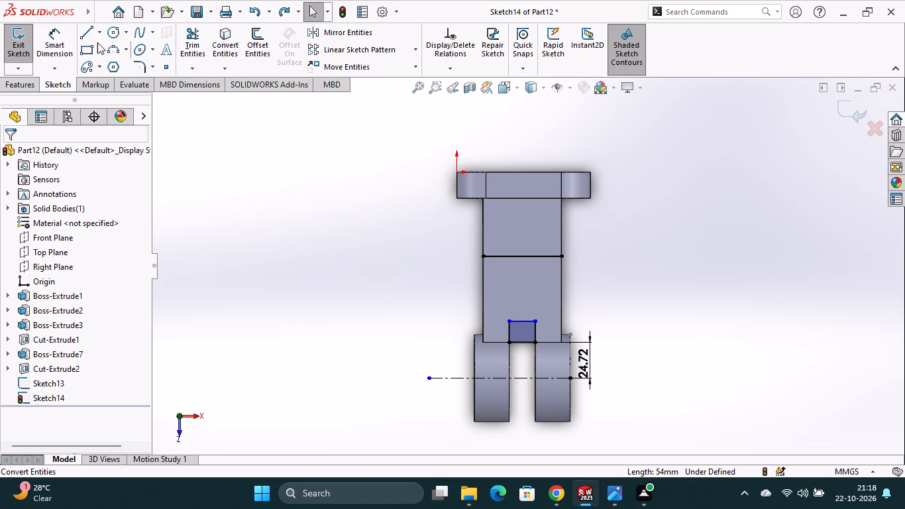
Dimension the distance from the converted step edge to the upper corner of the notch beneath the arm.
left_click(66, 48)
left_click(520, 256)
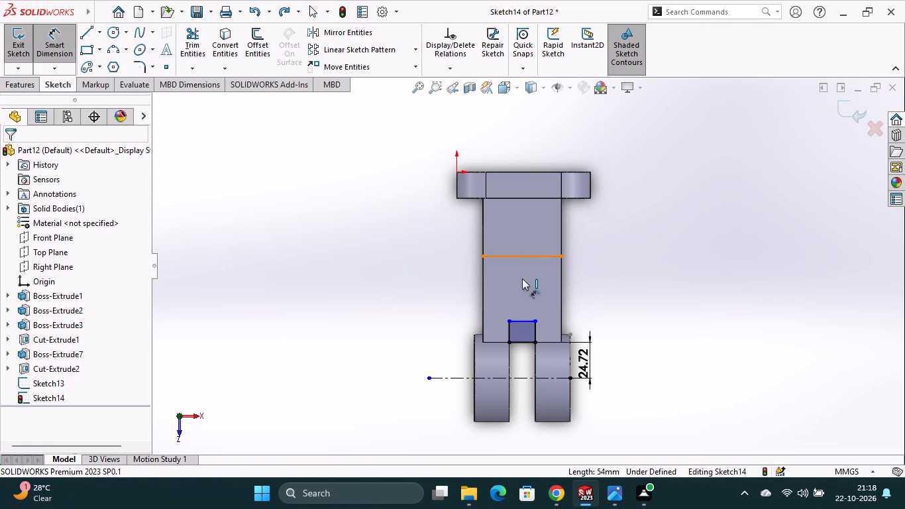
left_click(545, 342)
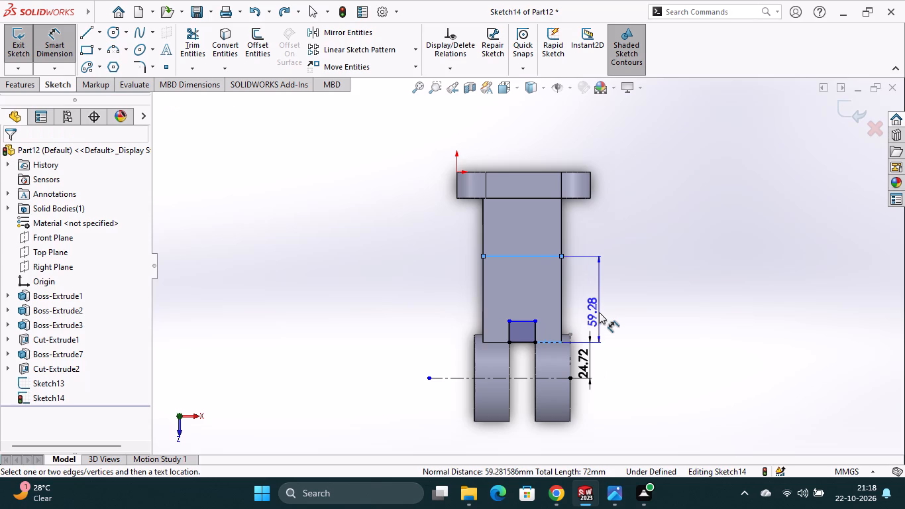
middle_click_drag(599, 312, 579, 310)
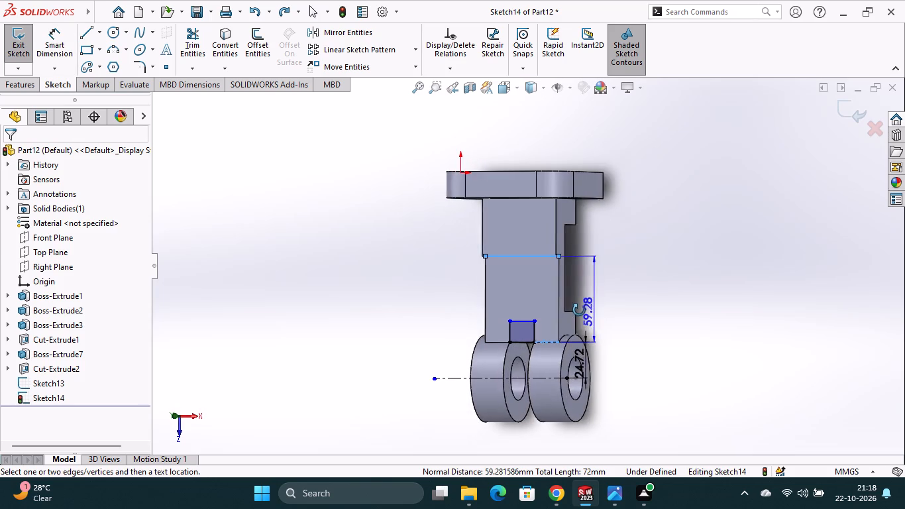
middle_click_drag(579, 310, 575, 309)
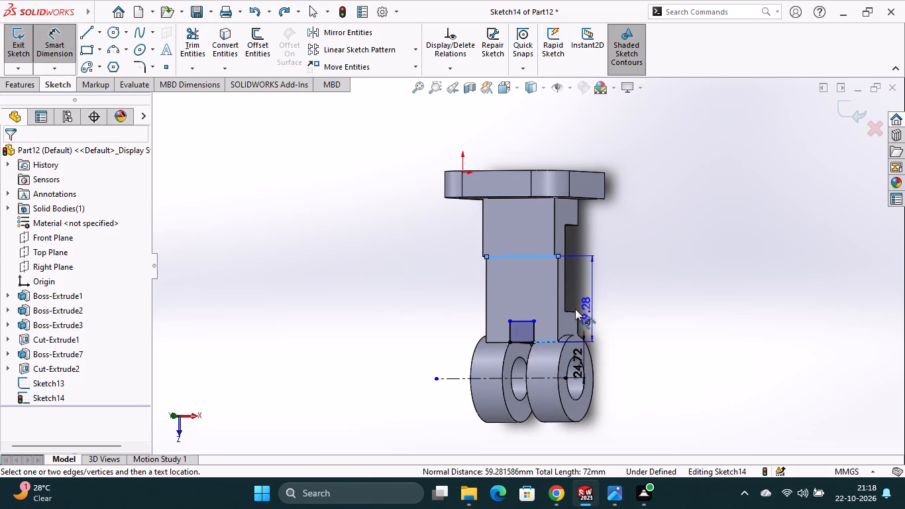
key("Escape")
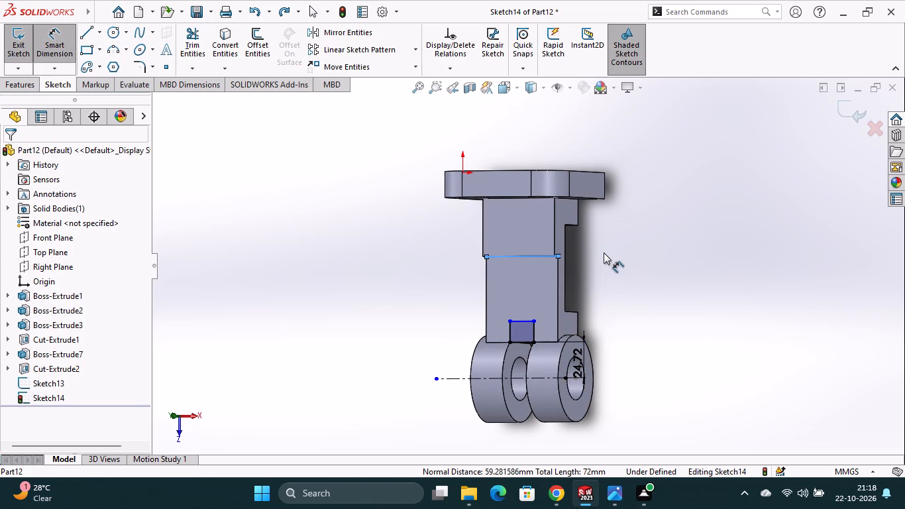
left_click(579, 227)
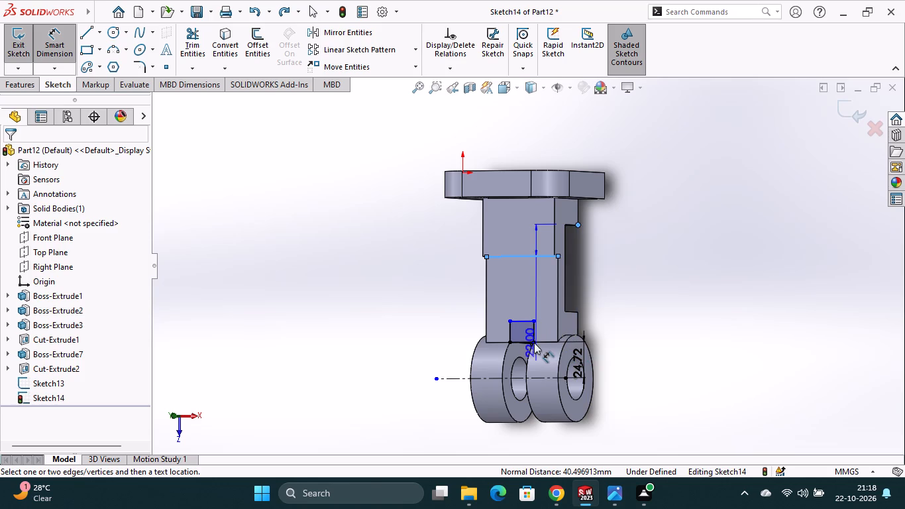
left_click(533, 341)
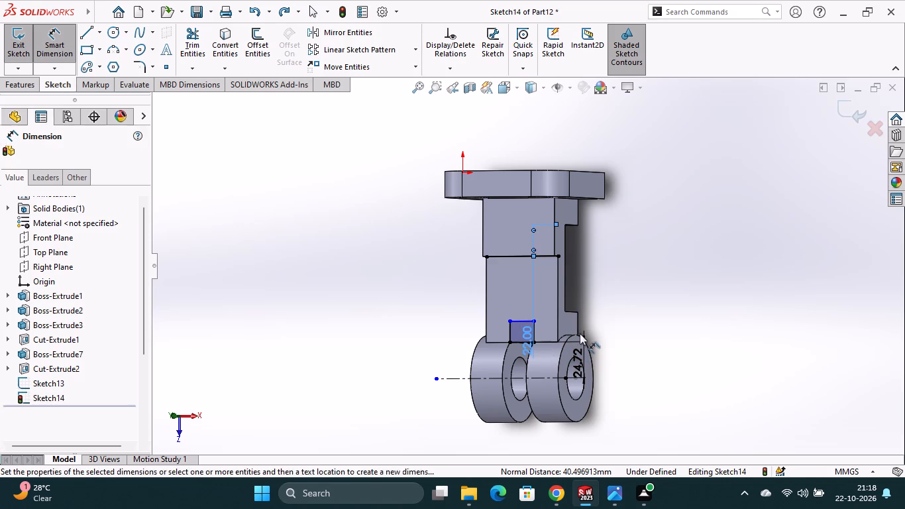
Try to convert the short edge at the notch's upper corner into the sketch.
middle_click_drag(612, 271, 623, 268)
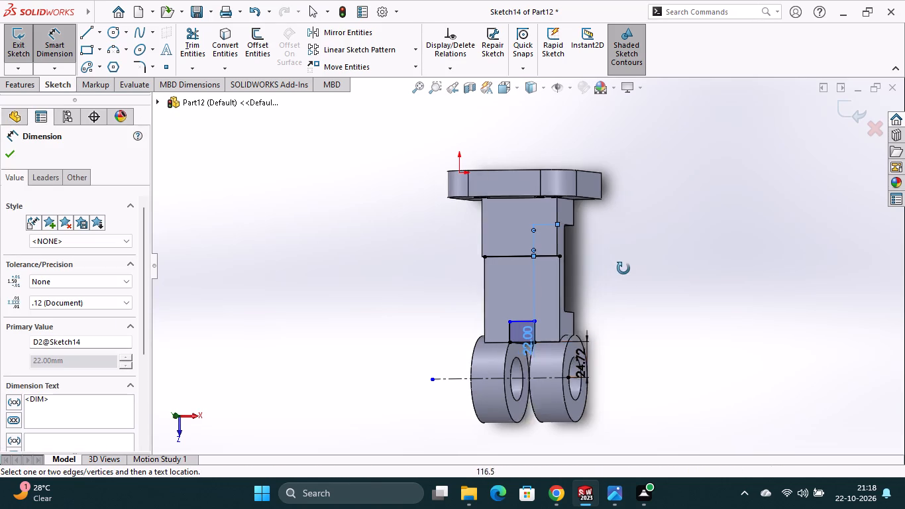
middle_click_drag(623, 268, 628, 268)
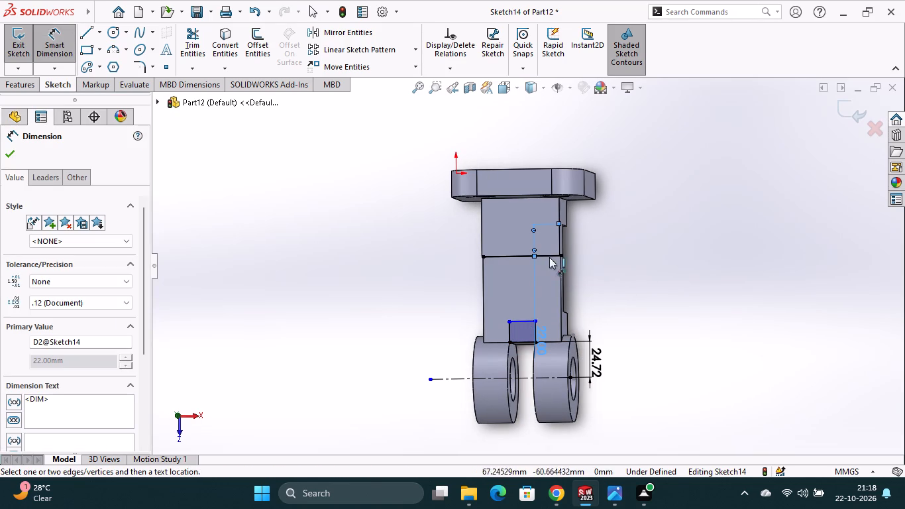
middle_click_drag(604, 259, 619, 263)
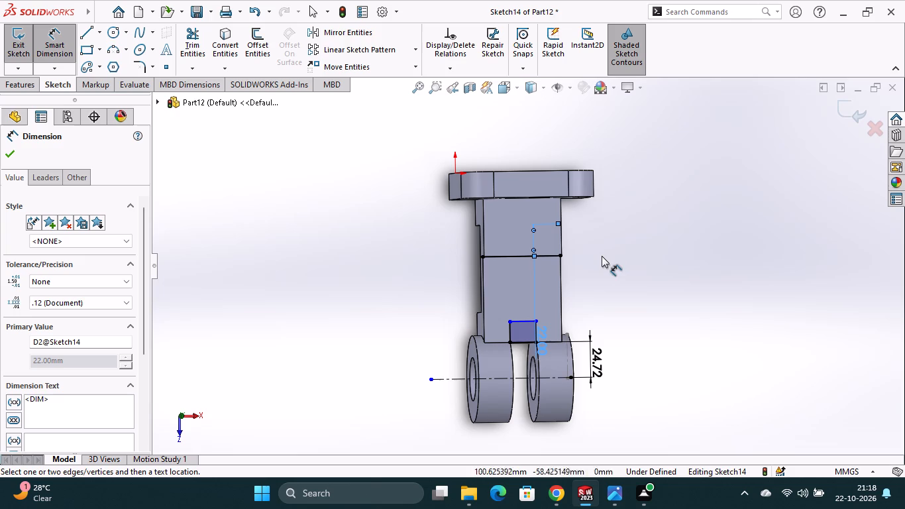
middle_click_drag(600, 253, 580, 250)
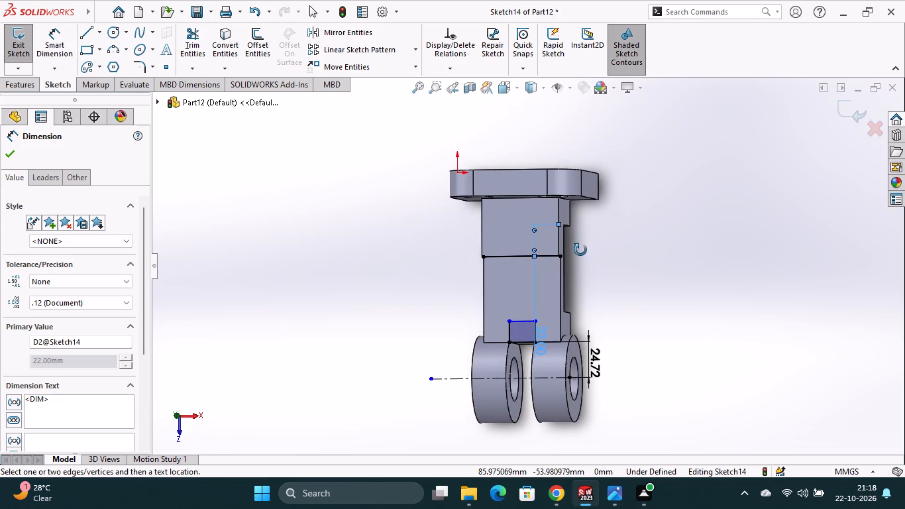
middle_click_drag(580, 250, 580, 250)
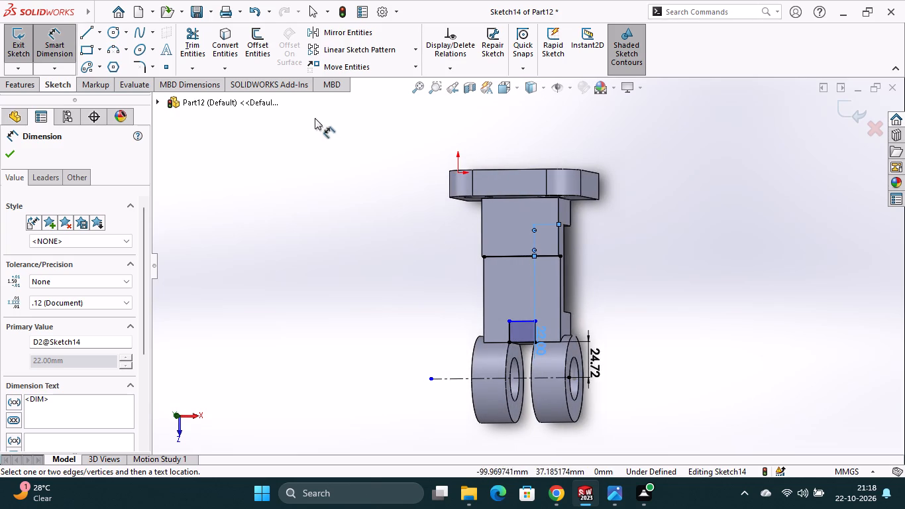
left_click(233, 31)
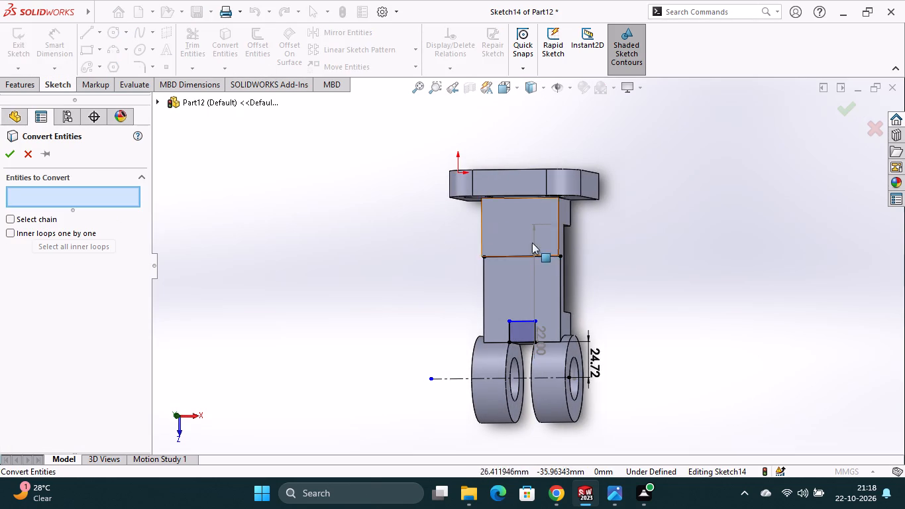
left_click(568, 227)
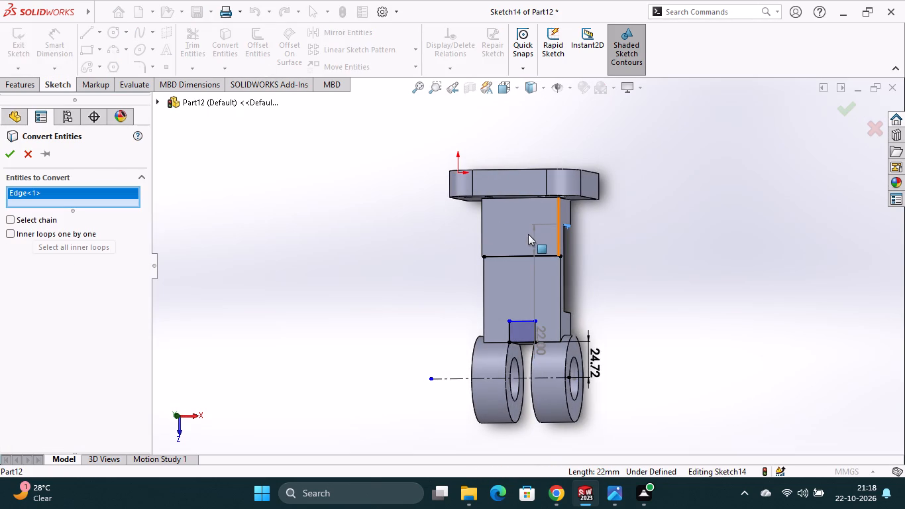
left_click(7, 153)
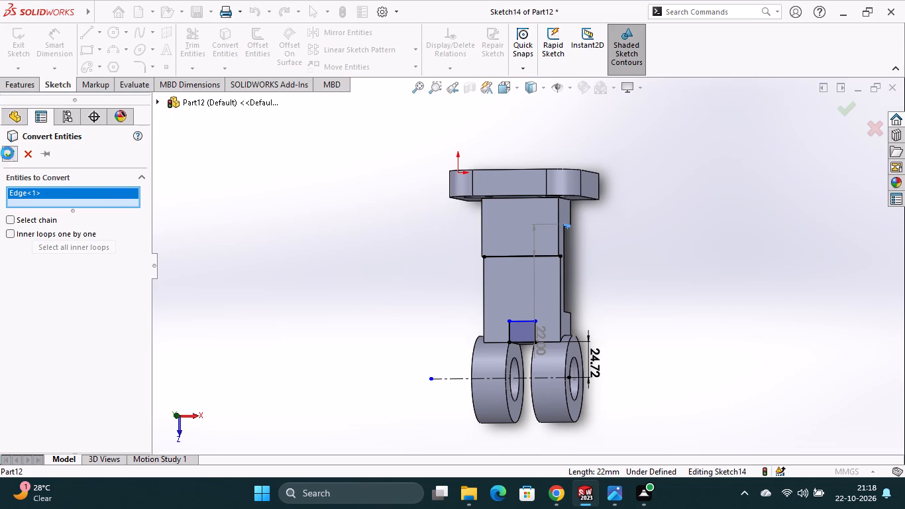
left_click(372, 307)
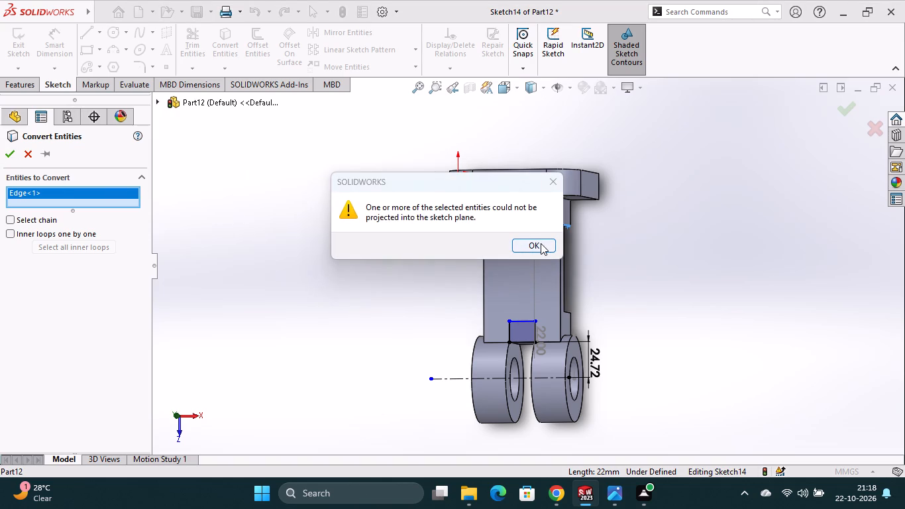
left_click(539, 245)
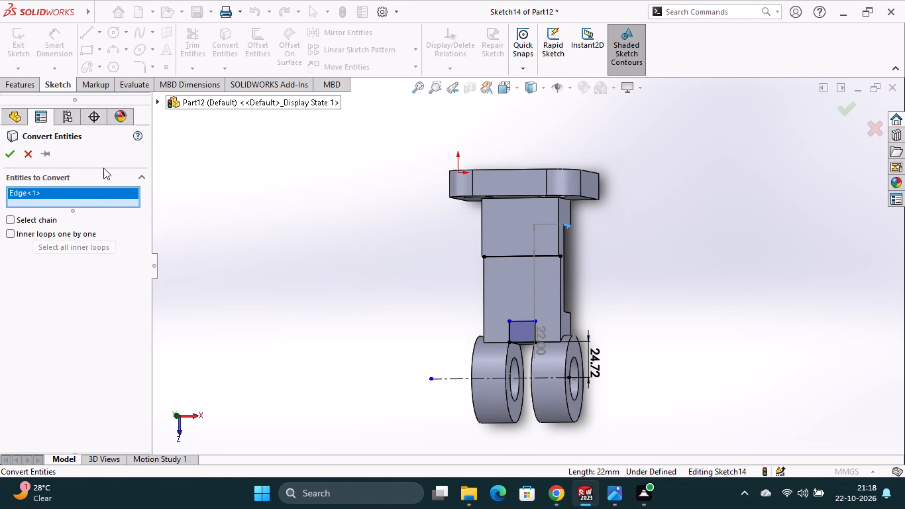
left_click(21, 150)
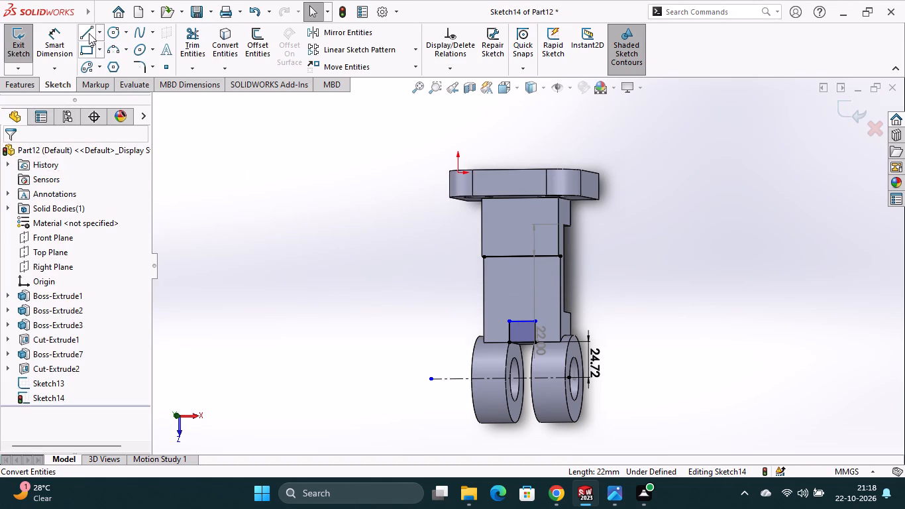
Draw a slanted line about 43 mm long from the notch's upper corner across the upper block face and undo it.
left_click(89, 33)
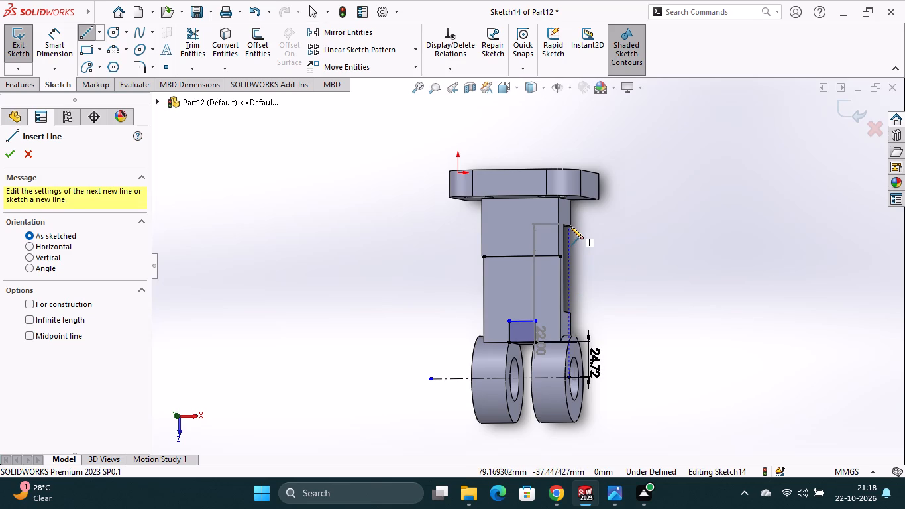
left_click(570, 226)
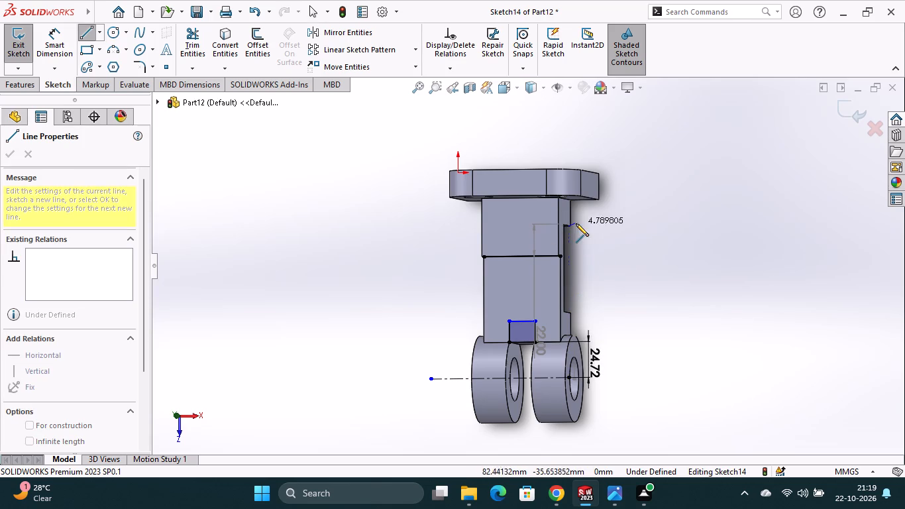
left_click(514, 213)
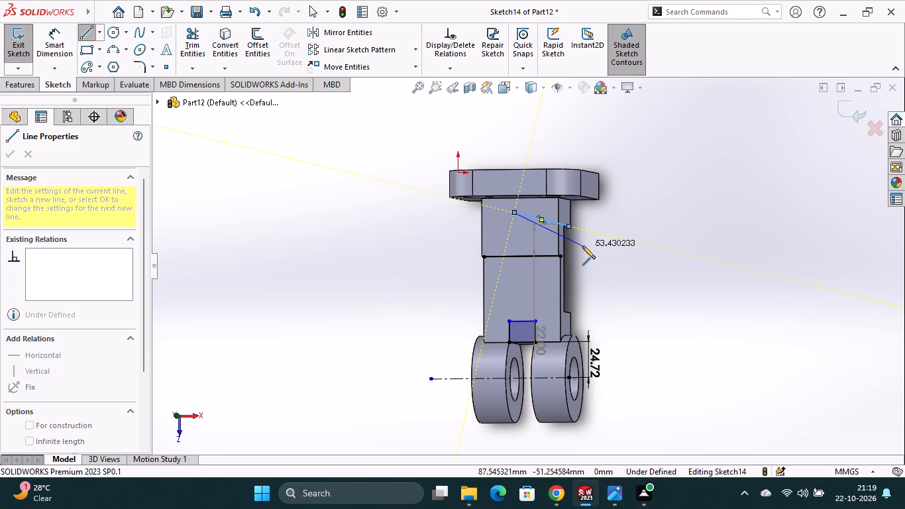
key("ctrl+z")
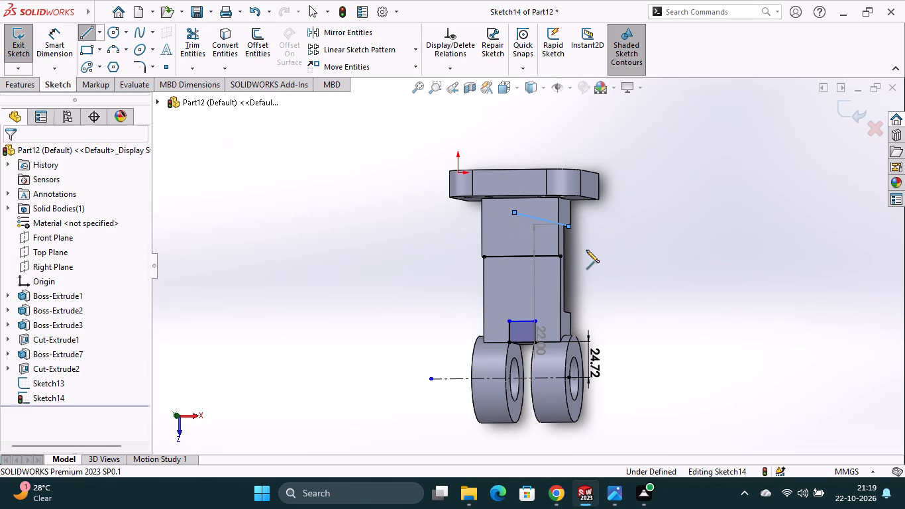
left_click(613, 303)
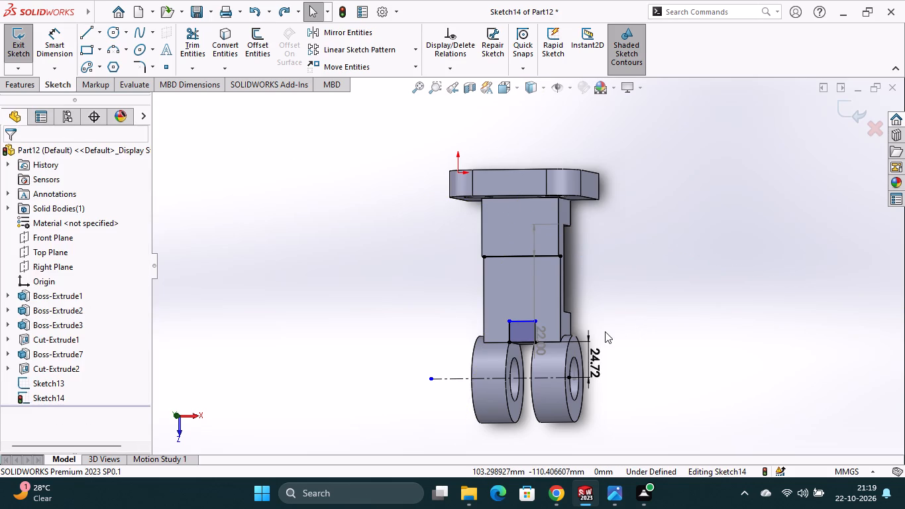
Undo the notch dimension, the converted step edge and the three rectangle lines, keeping the converted end edge and its dimension.
key("ctrl+z")
key("ctrl+z")
key("ctrl+z")
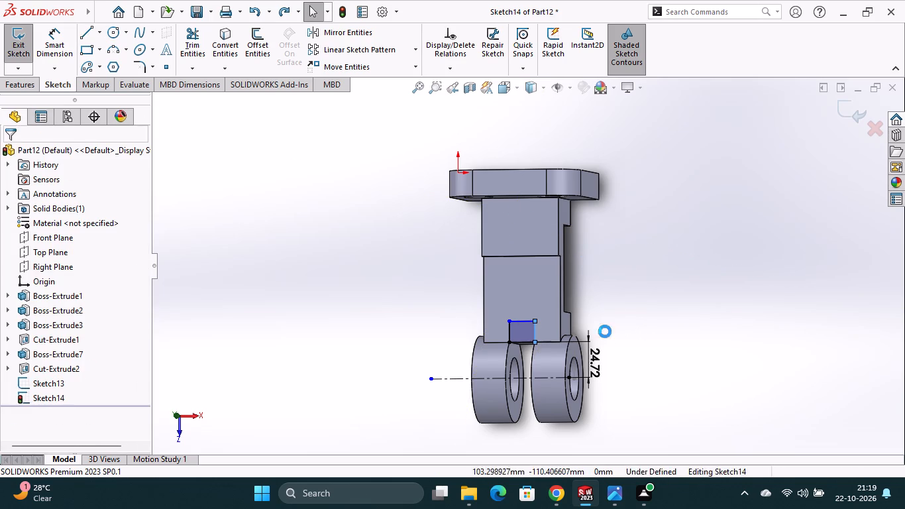
key("ctrl+z")
key("ctrl+z")
key("ctrl+z")
key("ctrl+z")
key("ctrl+z")
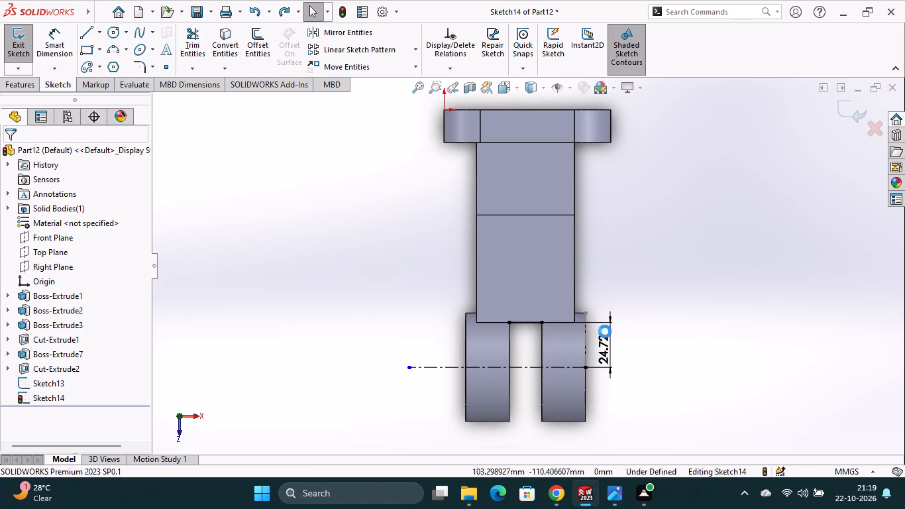
Undo the remaining converted arm end edge and its dimension in the open sketch.
key("ctrl+z")
left_click(643, 298)
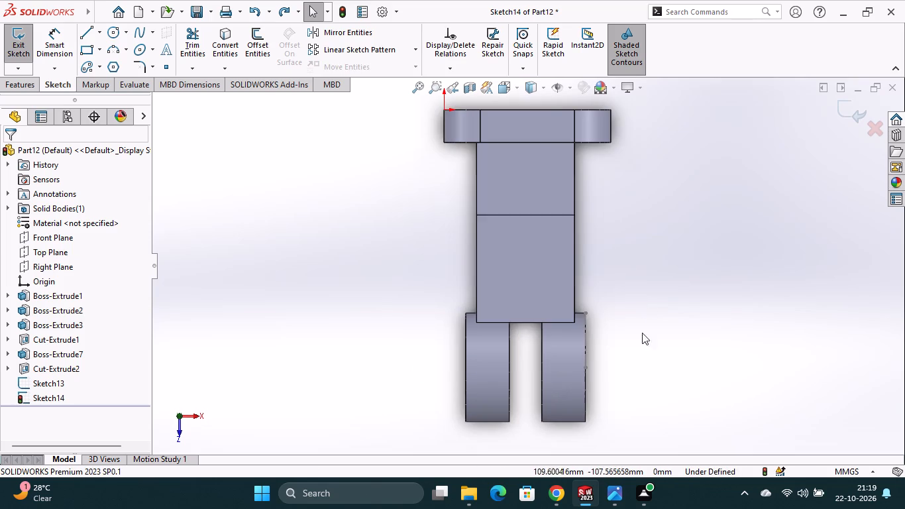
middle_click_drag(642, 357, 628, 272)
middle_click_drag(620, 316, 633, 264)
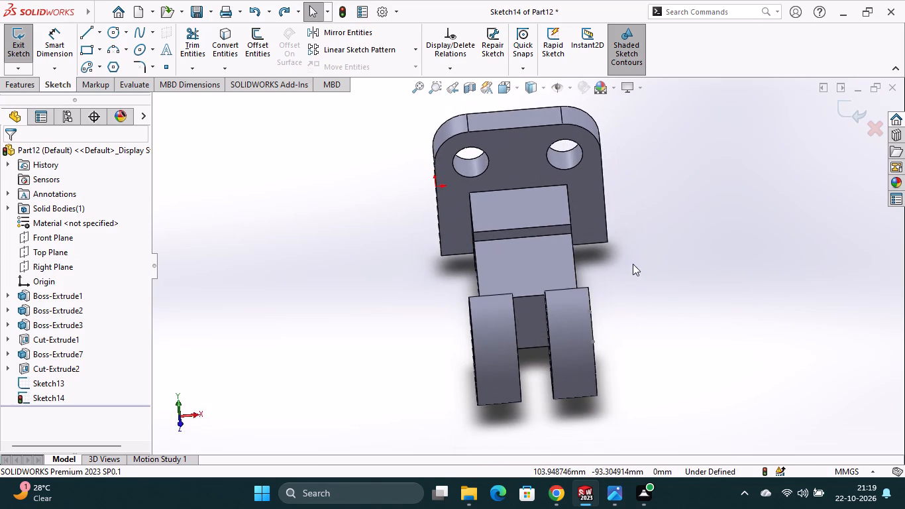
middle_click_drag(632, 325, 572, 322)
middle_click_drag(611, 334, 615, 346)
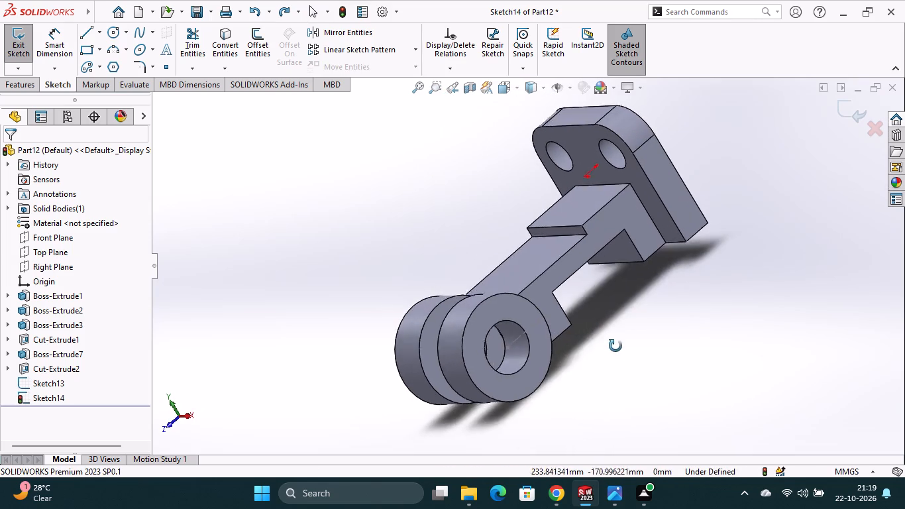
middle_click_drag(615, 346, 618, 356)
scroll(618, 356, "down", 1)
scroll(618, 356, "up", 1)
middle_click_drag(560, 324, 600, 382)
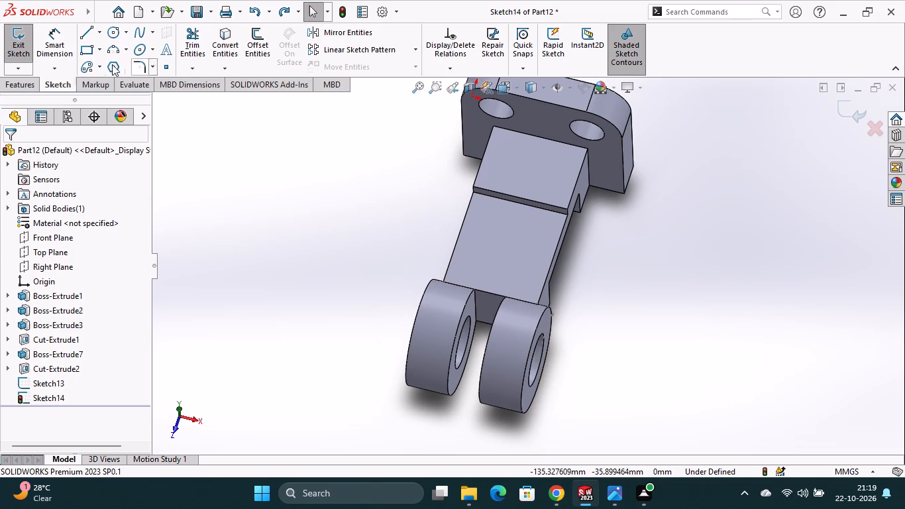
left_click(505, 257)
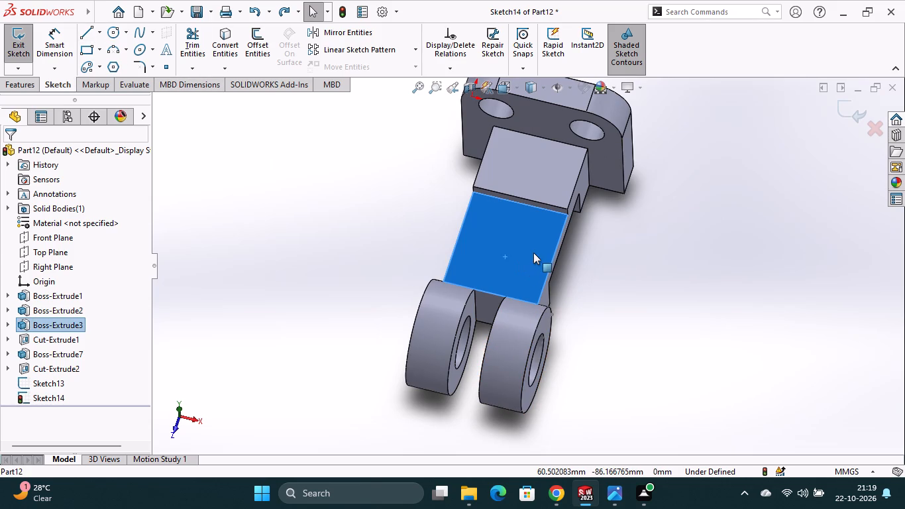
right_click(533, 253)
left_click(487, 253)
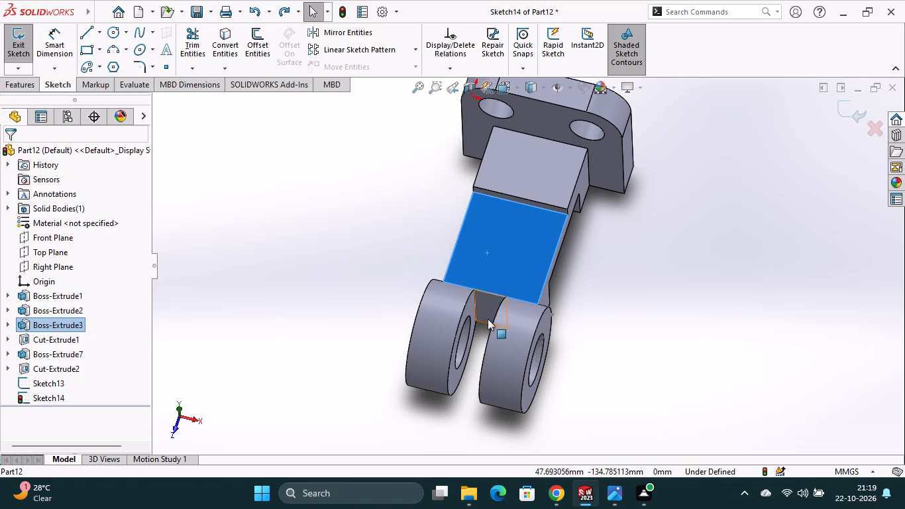
Exit the emptied sketch and delete the unused Sketch13 from the part.
left_click(56, 384)
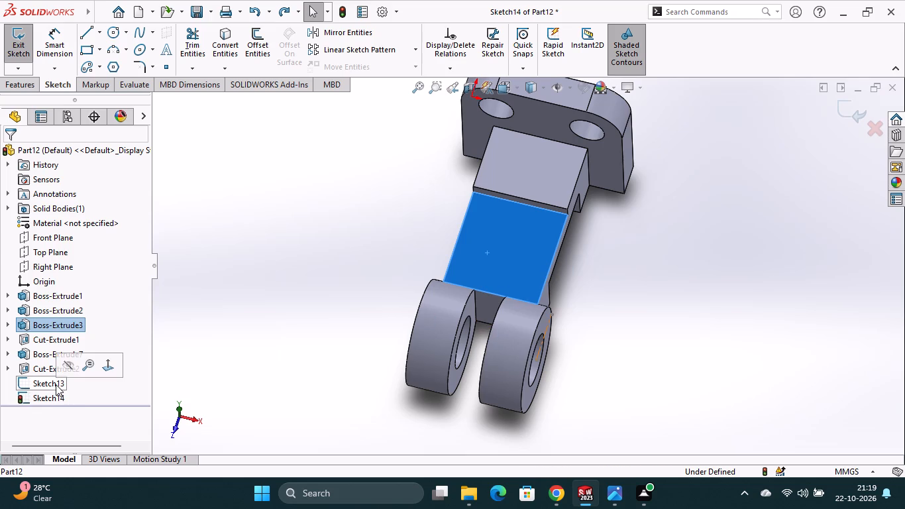
right_click(56, 384)
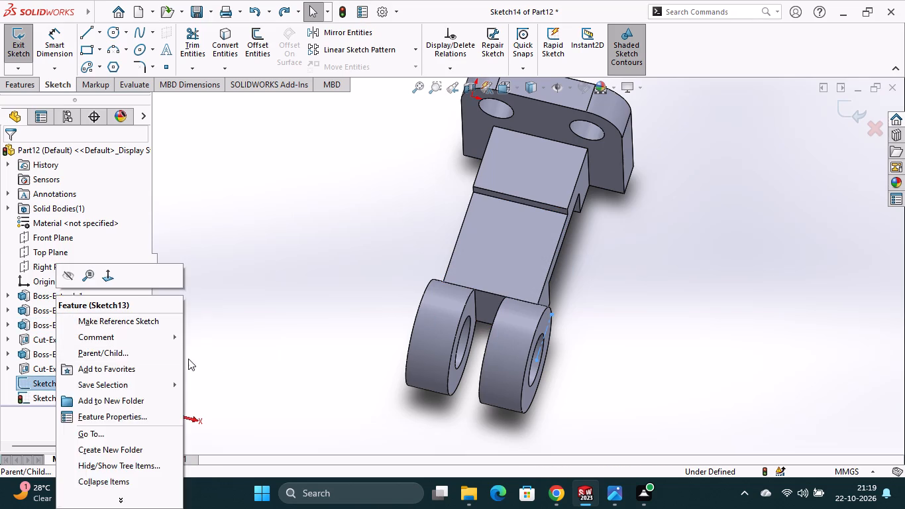
left_click(259, 345)
left_click(42, 399)
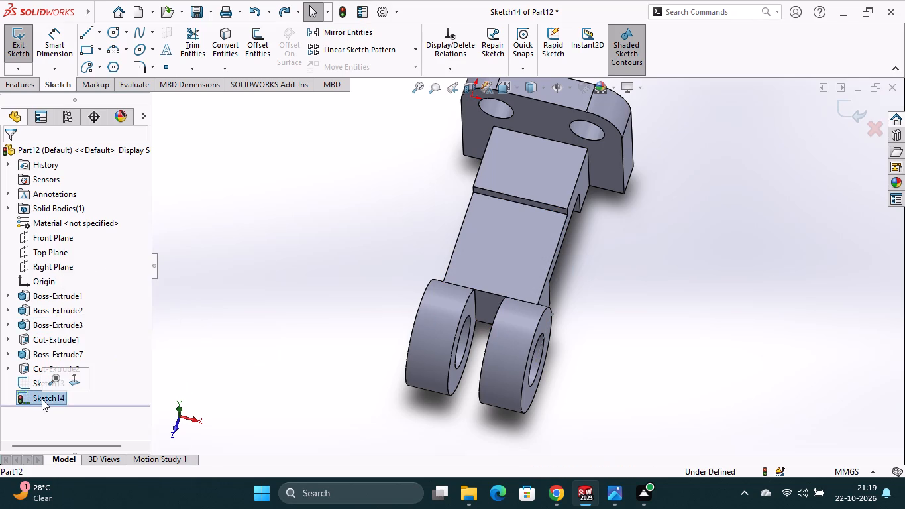
right_click(60, 394)
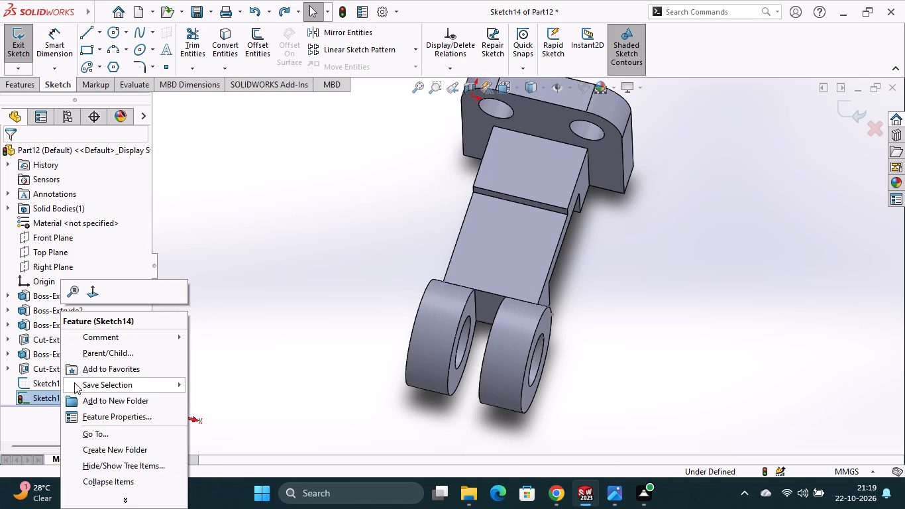
left_click(278, 372)
left_click(860, 110)
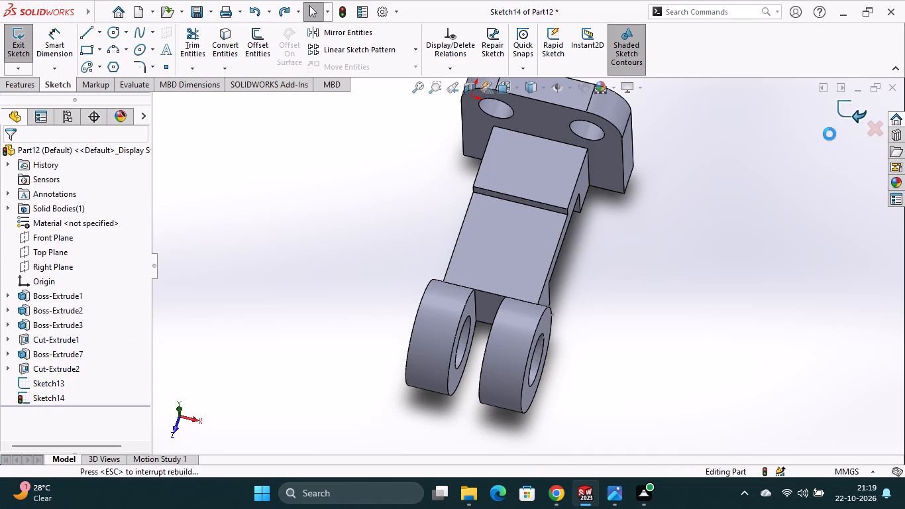
right_click(52, 386)
left_click(117, 323)
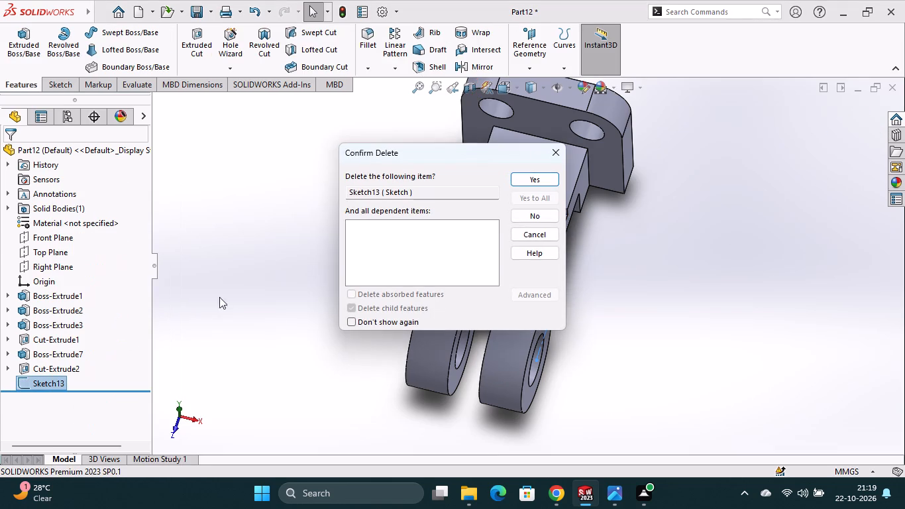
left_click(530, 180)
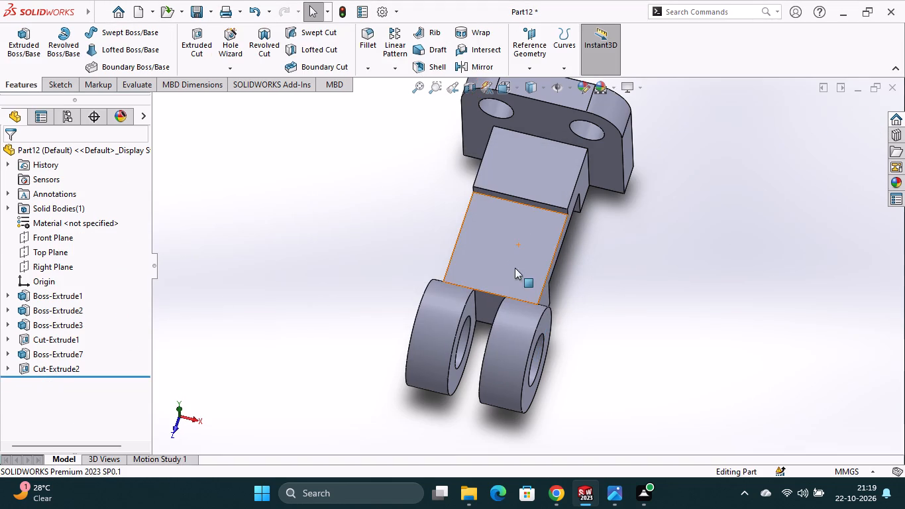
On the arm's upper face, sketch chained lines for a slot-wide rectangle at the foot end, including a diagonal about 21.6 mm long.
left_click(515, 268)
left_click(579, 233)
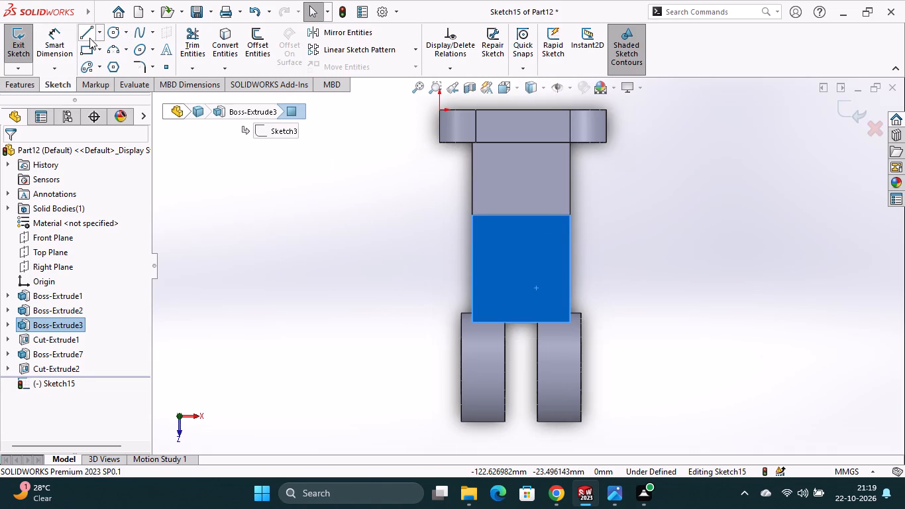
left_click(89, 38)
left_click(504, 322)
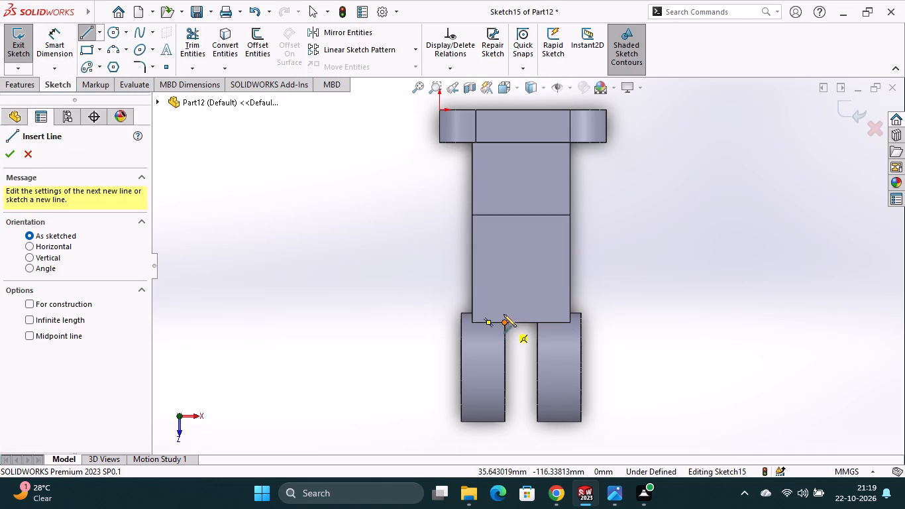
left_click(505, 301)
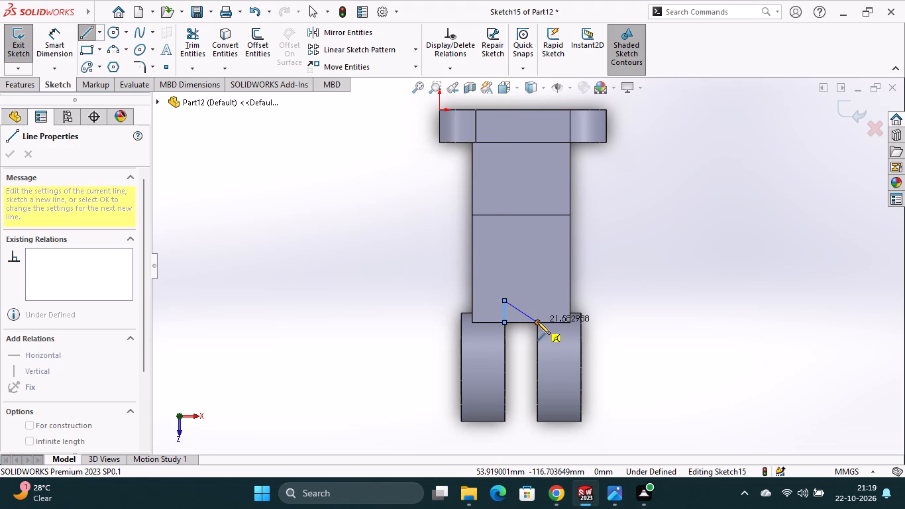
left_click(537, 321)
left_click(537, 302)
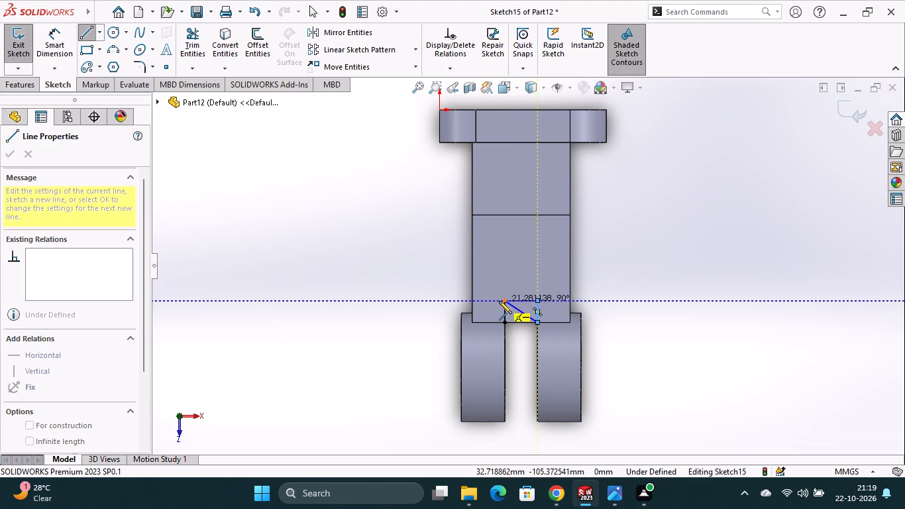
left_click(507, 301)
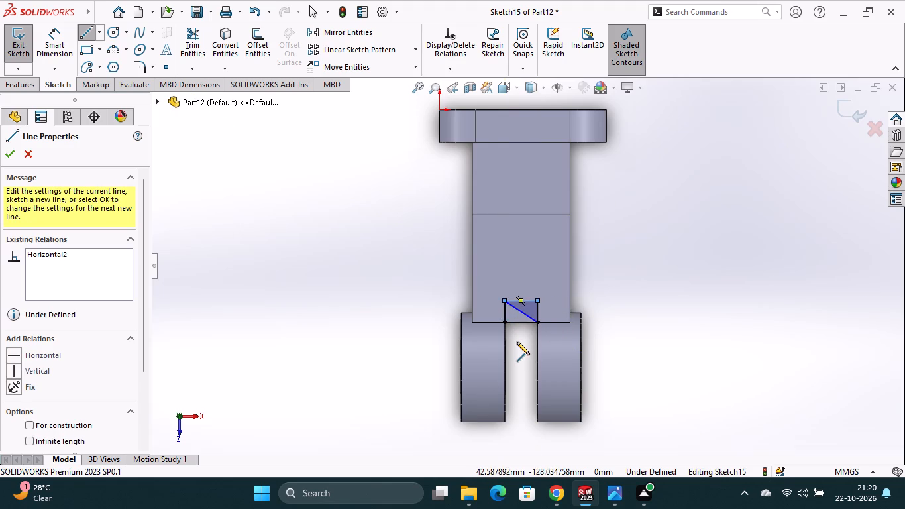
key("Escape")
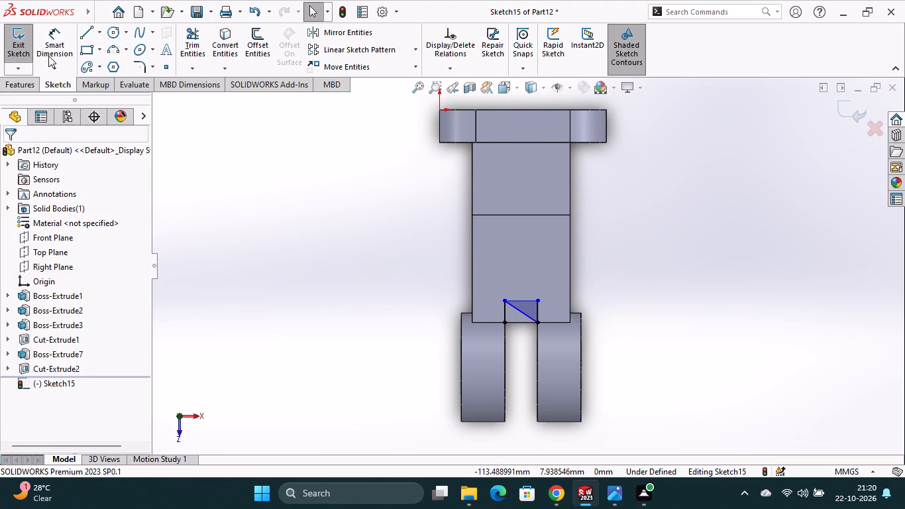
Trim away the diagonal and close the rectangle with a horizontal line along the arm's end edge between the two foot rings.
left_click(192, 52)
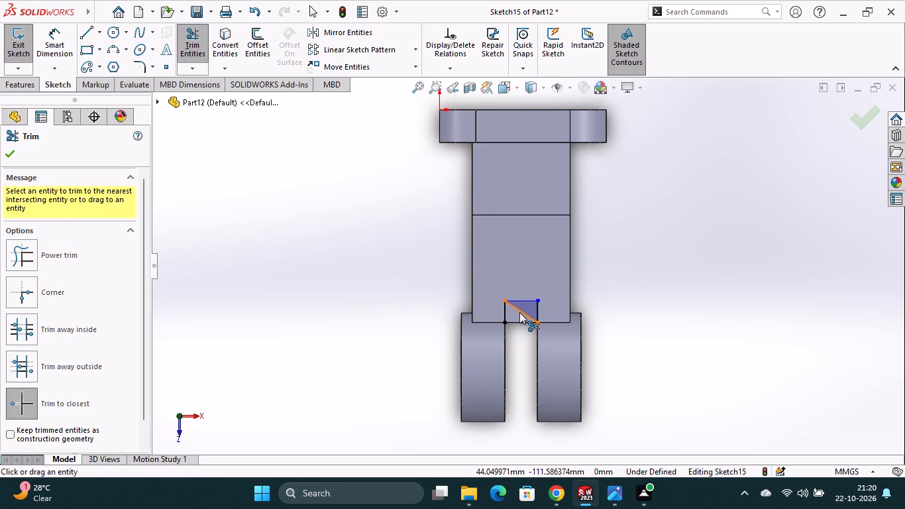
left_click(519, 312)
left_click(85, 34)
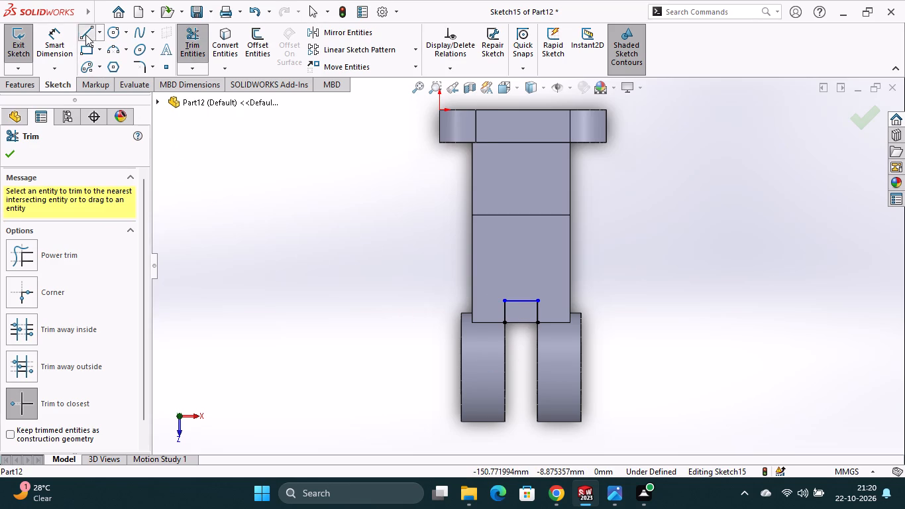
left_click(506, 323)
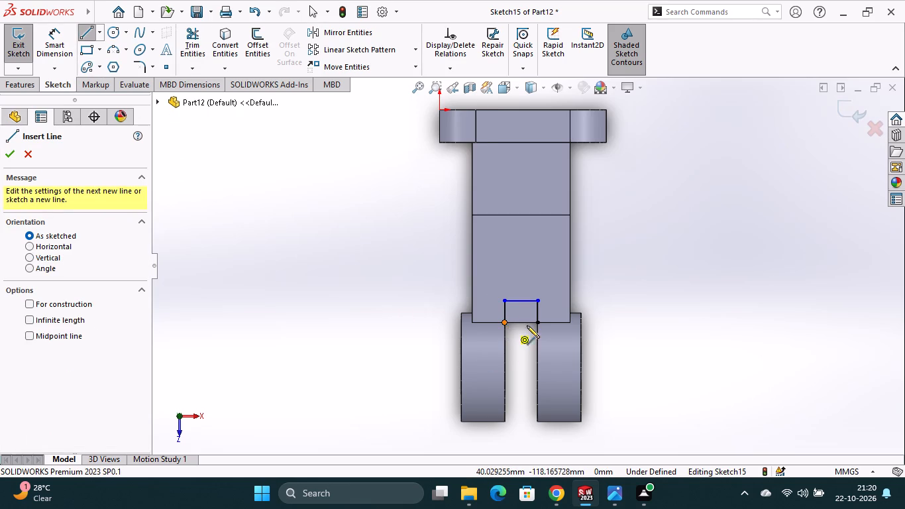
left_click(537, 323)
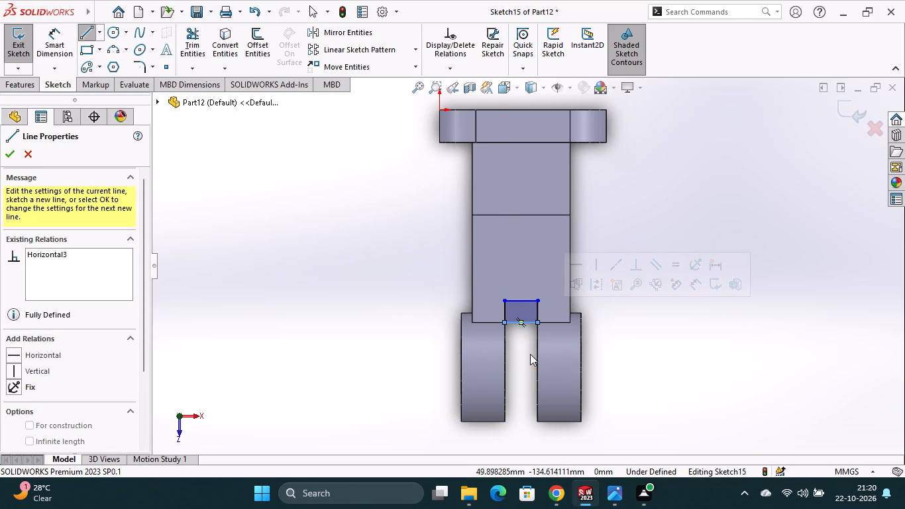
key("Escape")
key("Escape")
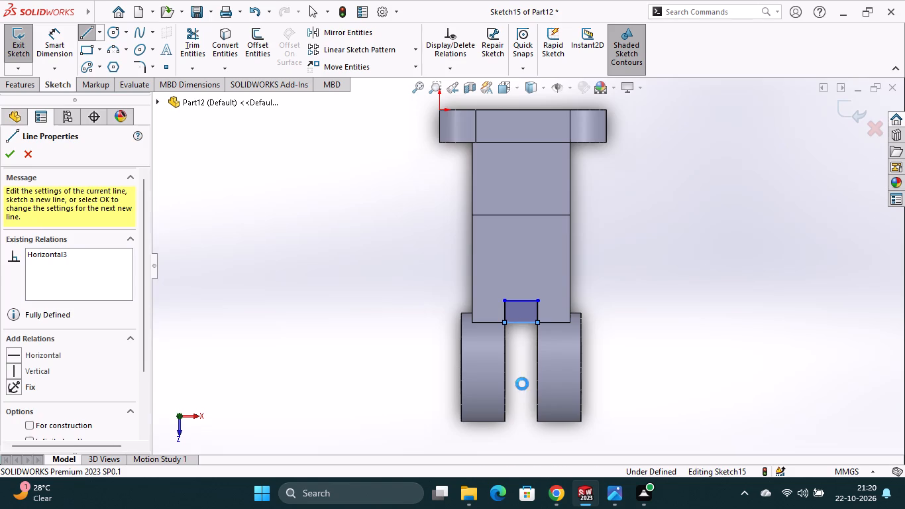
Cut the slot-wide rectangle through the arm with an Extruded Cut set to Through All - Both.
left_click(28, 84)
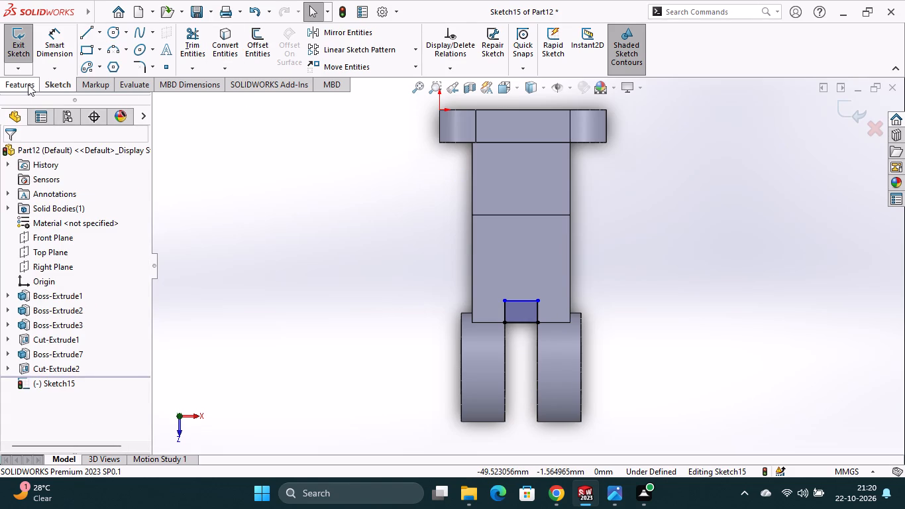
left_click(197, 52)
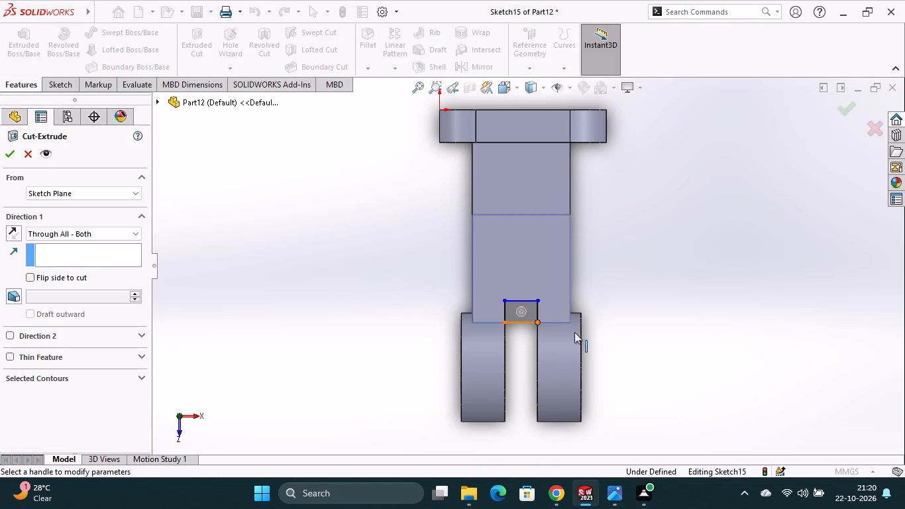
middle_click_drag(619, 334, 627, 280)
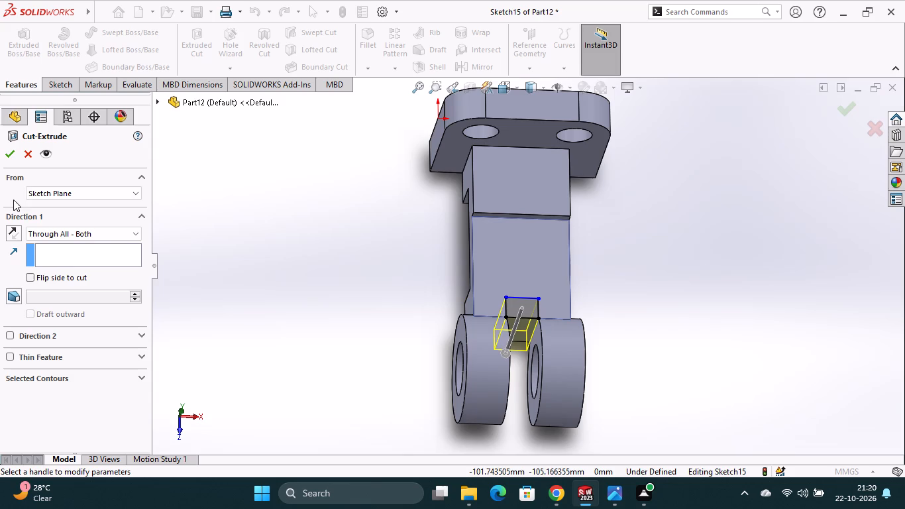
left_click(8, 157)
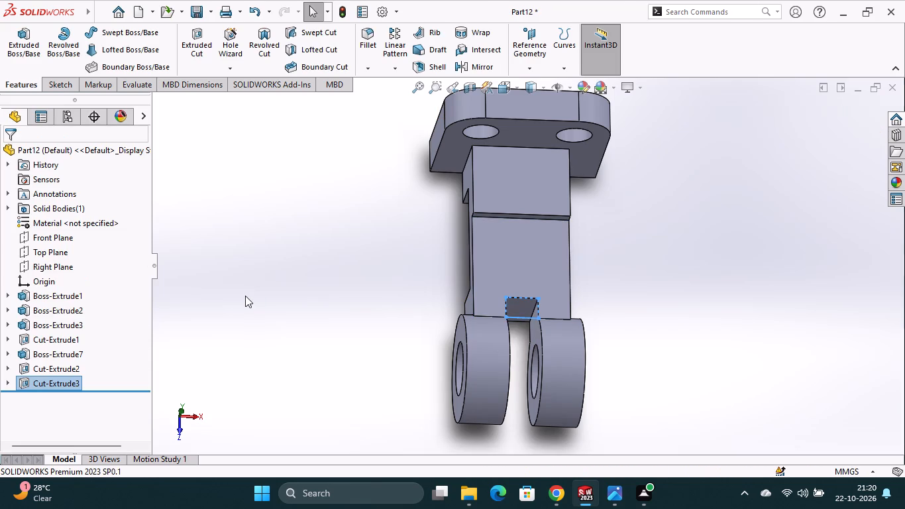
left_click(245, 296)
Show the finished bracket in the standard Isometric orientation.
scroll(641, 302, "down", 1)
middle_click_drag(641, 302, 613, 284)
scroll(617, 299, "up", 2)
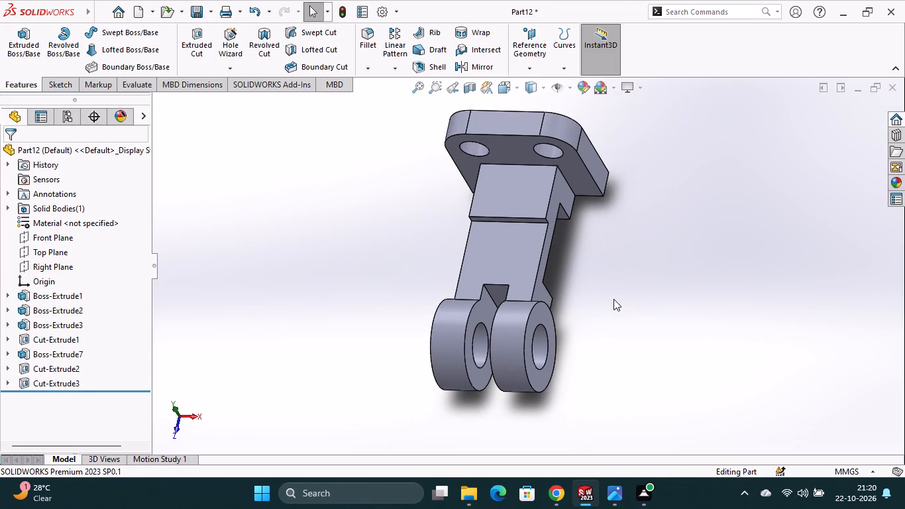
left_click(518, 94)
left_click(579, 120)
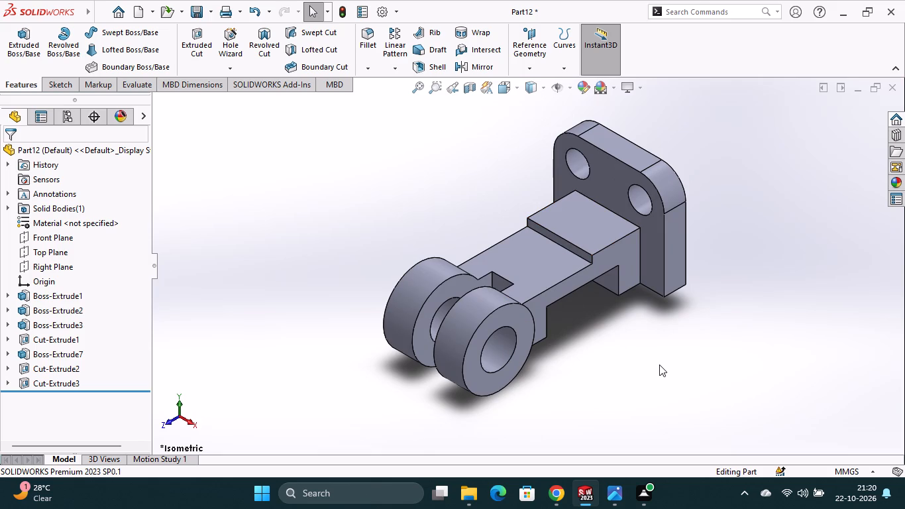
Save the part in the Solidworks folder as a SOLIDWORKS Part file named Part59.
key("ctrl+s")
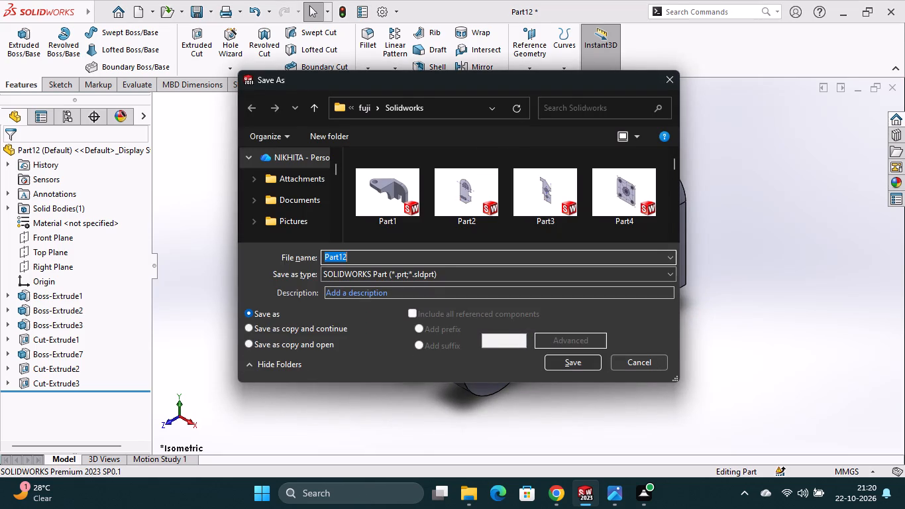
left_click(468, 254)
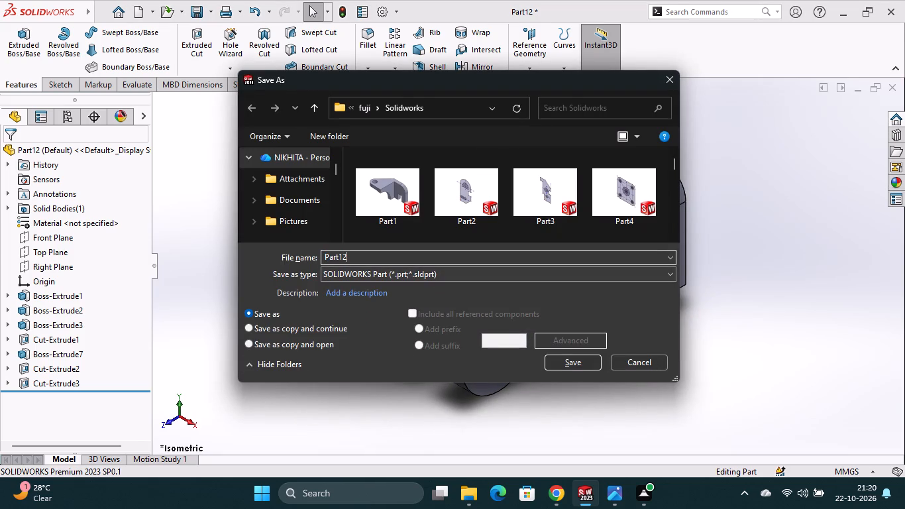
key("BackSpace")
key("BackSpace")
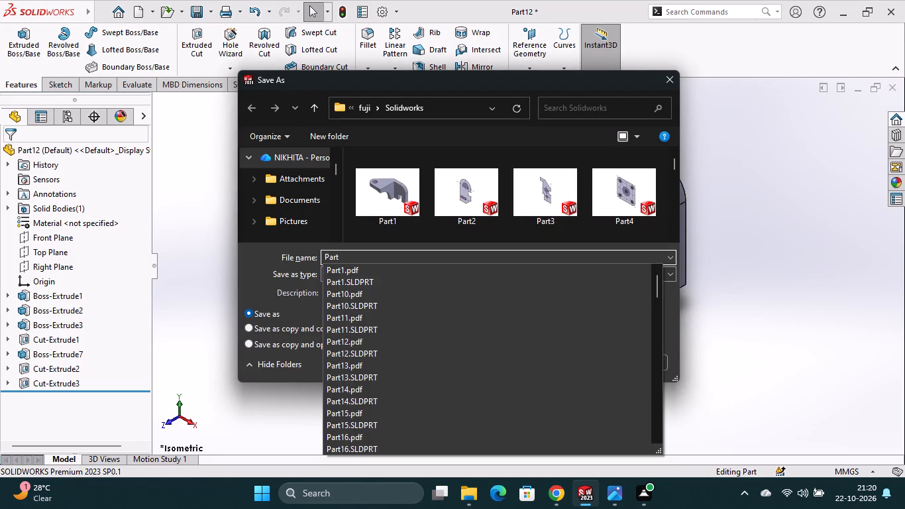
key("6")
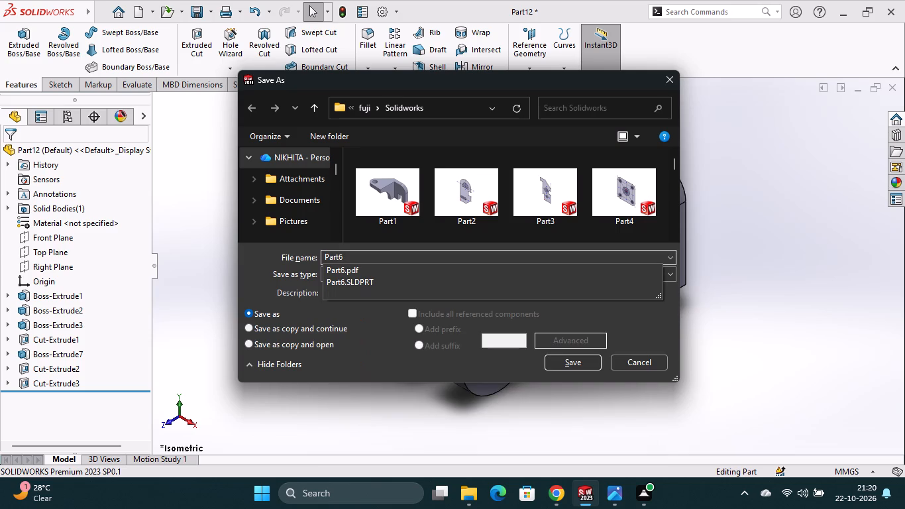
key("BackSpace")
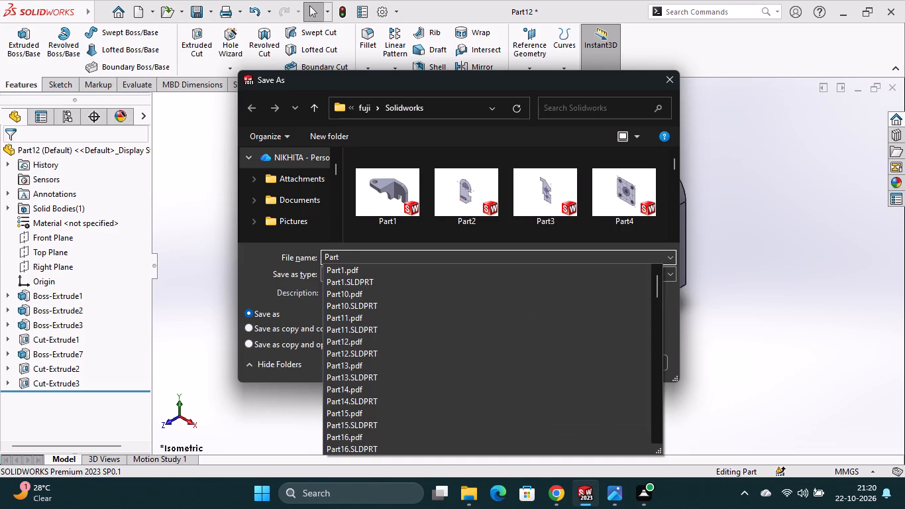
key("5")
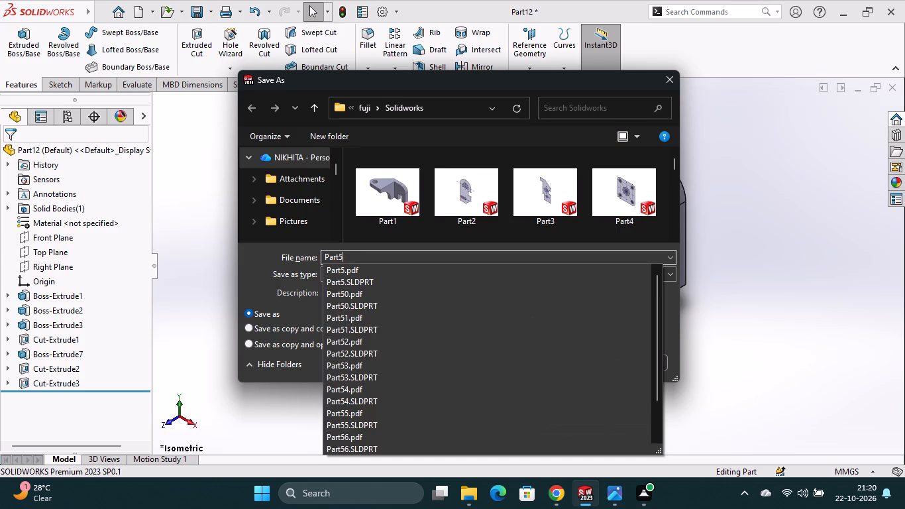
key("8")
key("BackSpace")
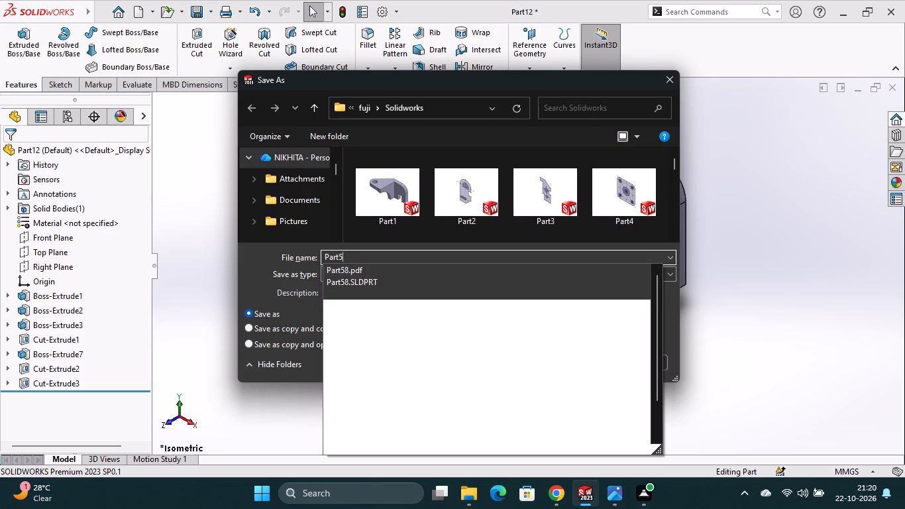
key("9")
key("Return")
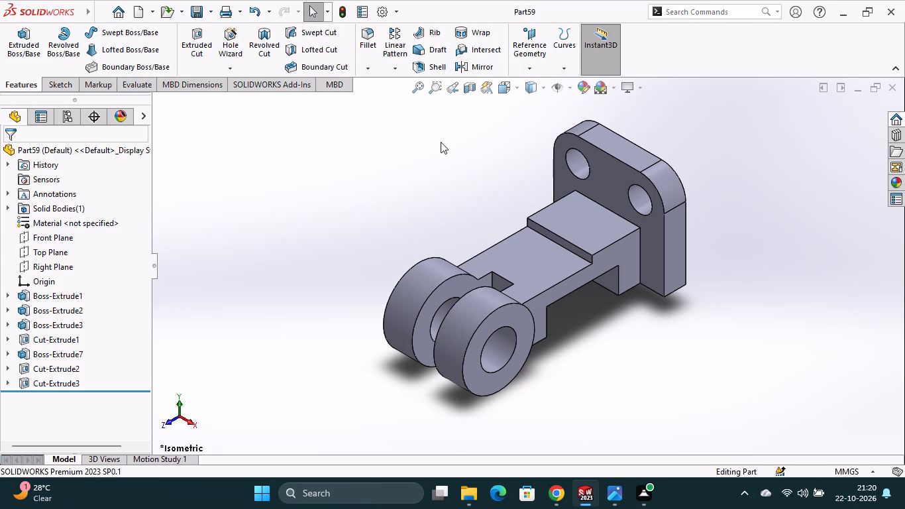
Save a copy of the part in Adobe Portable Document Format (*.pdf) under the name Part59.
left_click(210, 13)
left_click(215, 43)
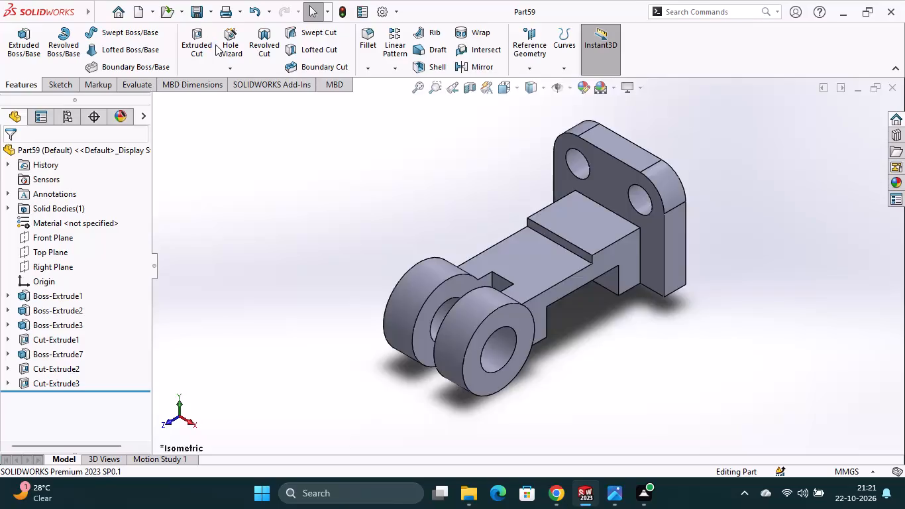
left_click(449, 277)
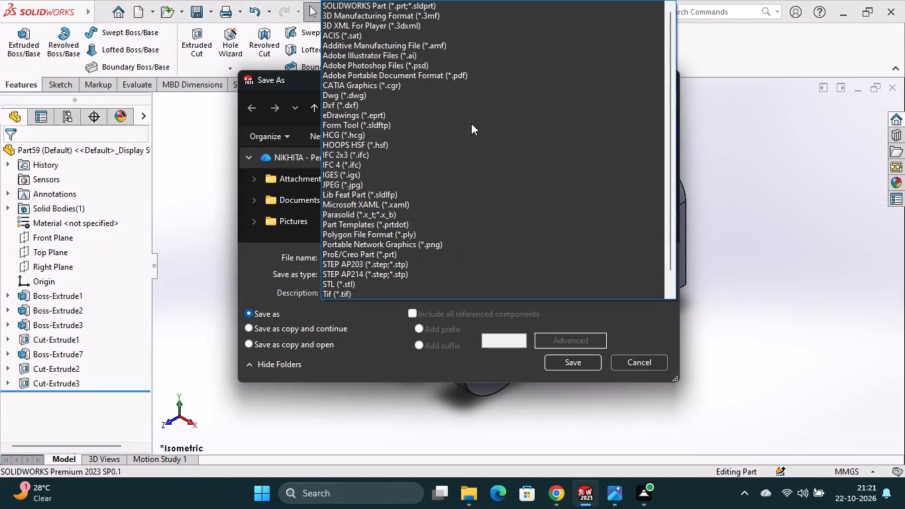
left_click(477, 77)
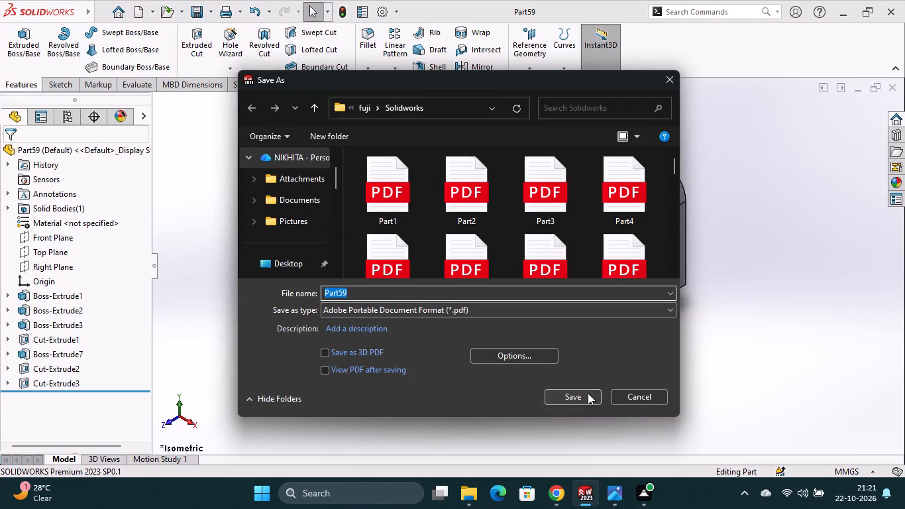
left_click(588, 393)
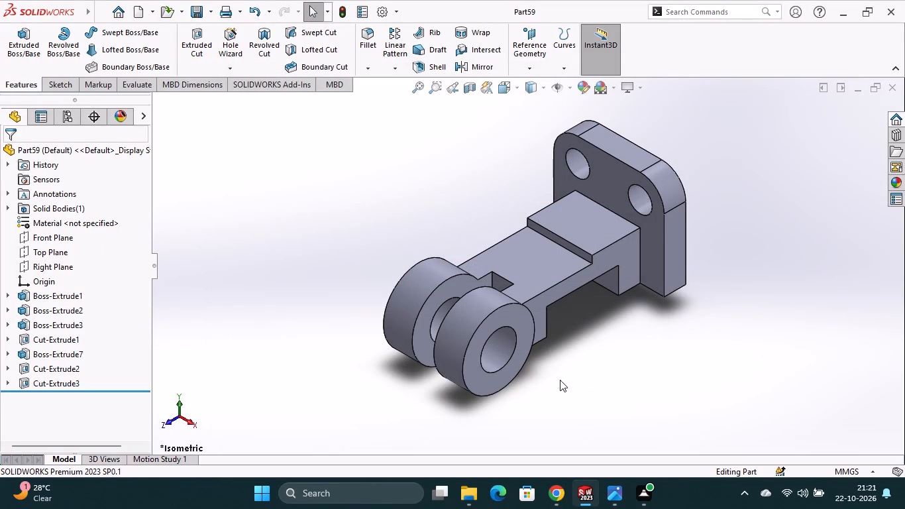